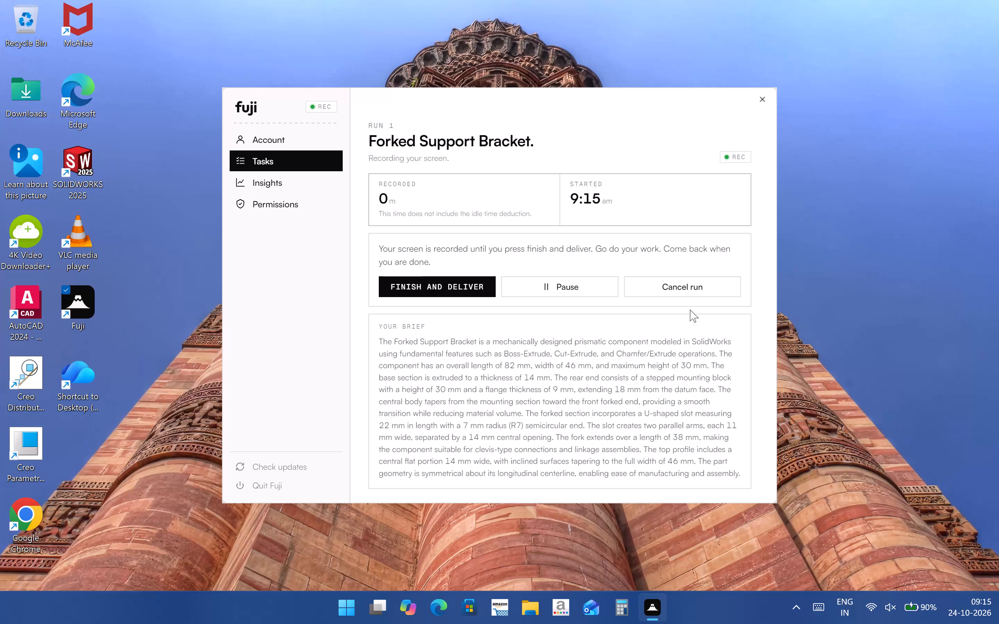
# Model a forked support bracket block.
# Launch SOLIDWORKS 2025 to begin modelling the Forked Support Bracket.
pyautogui.doubleClick(69, 181)
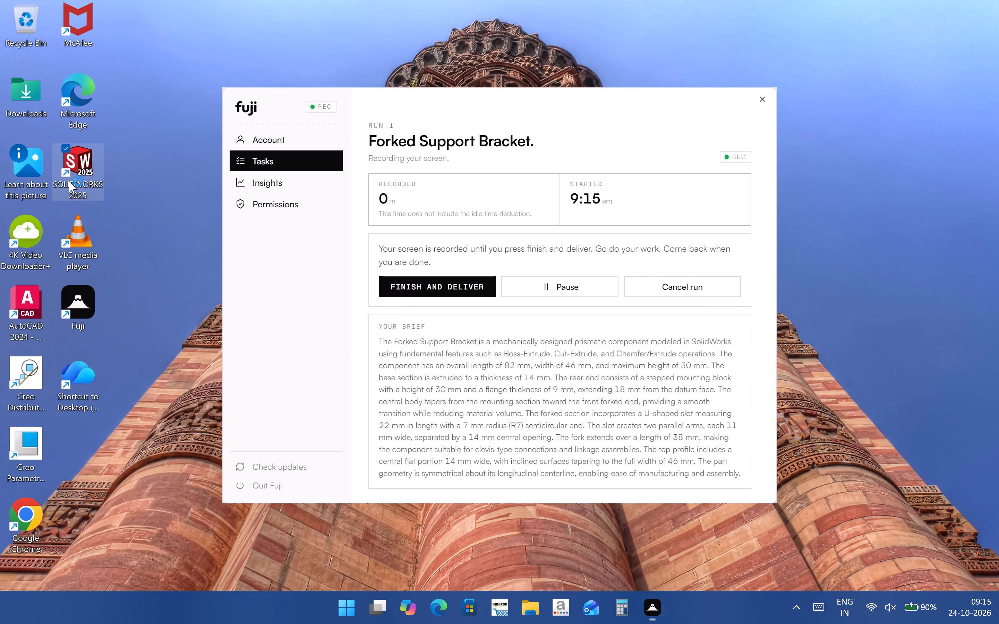
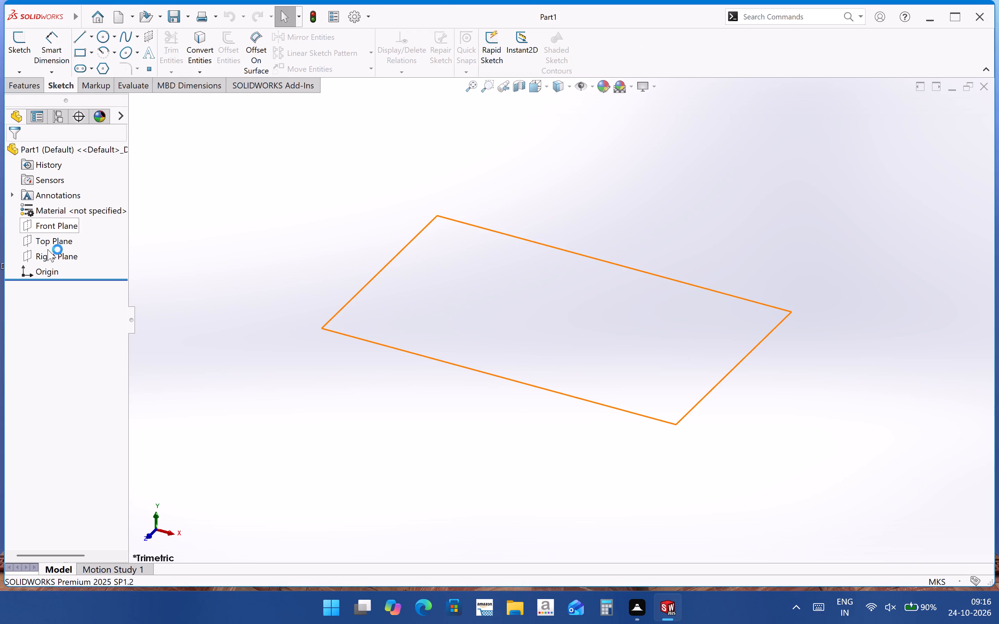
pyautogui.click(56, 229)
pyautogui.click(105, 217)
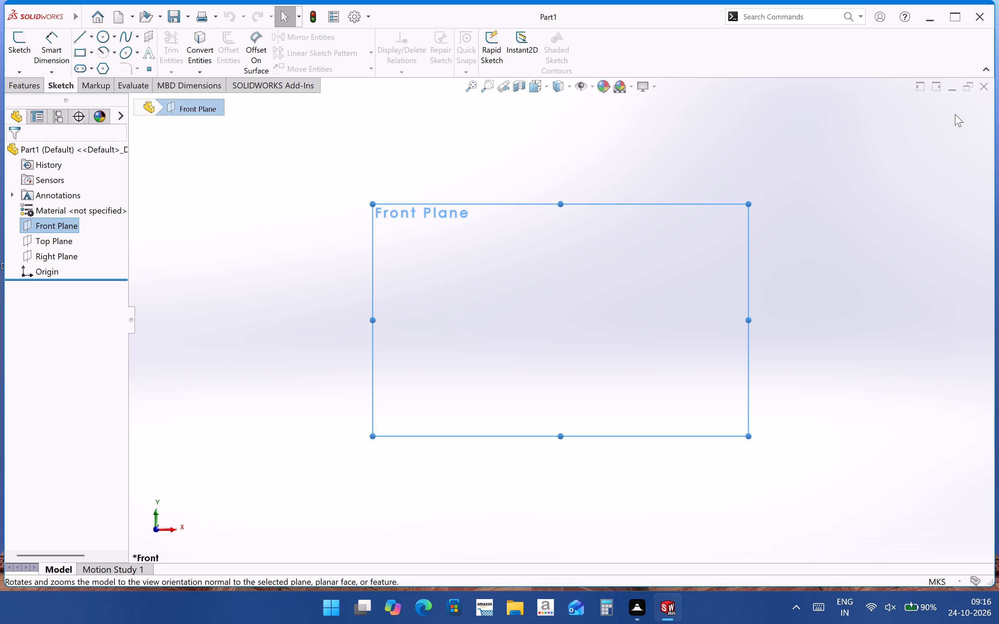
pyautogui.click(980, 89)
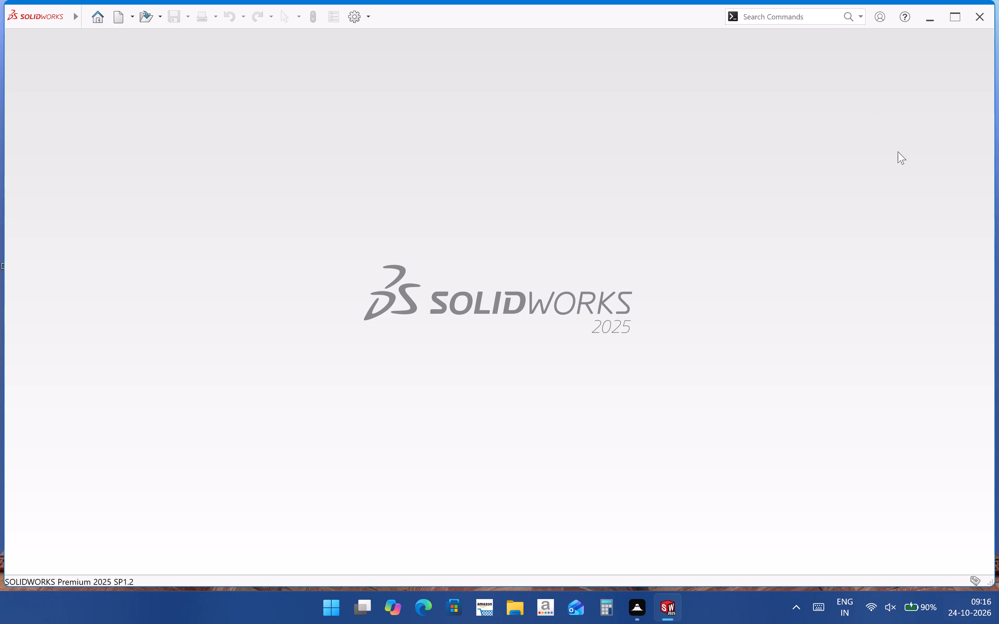
# Maximize the SOLIDWORKS window and create a new Part document.
pyautogui.click(953, 18)
pyautogui.click(75, 9)
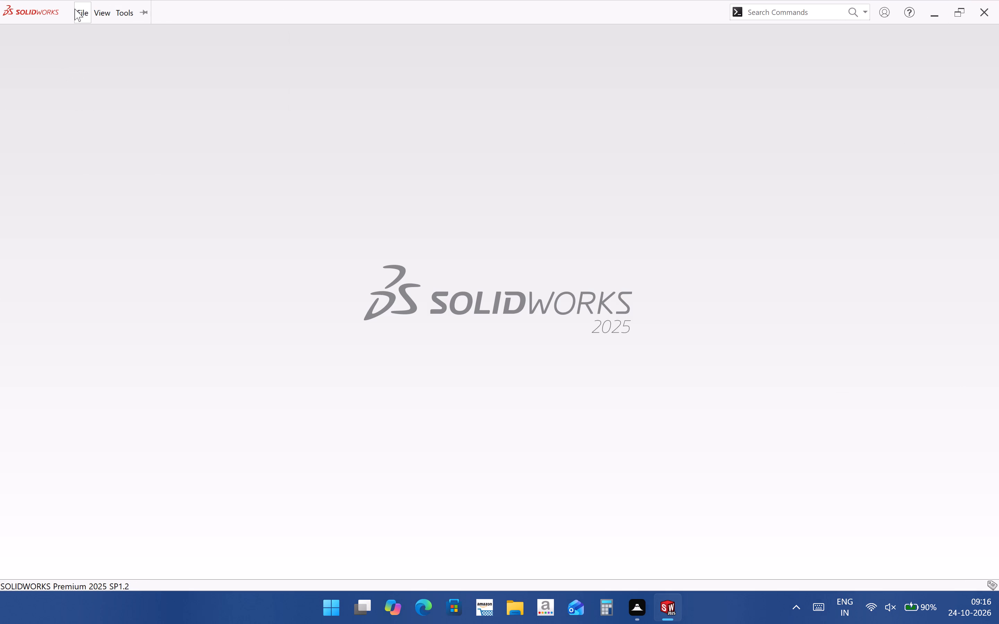
pyautogui.click(92, 29)
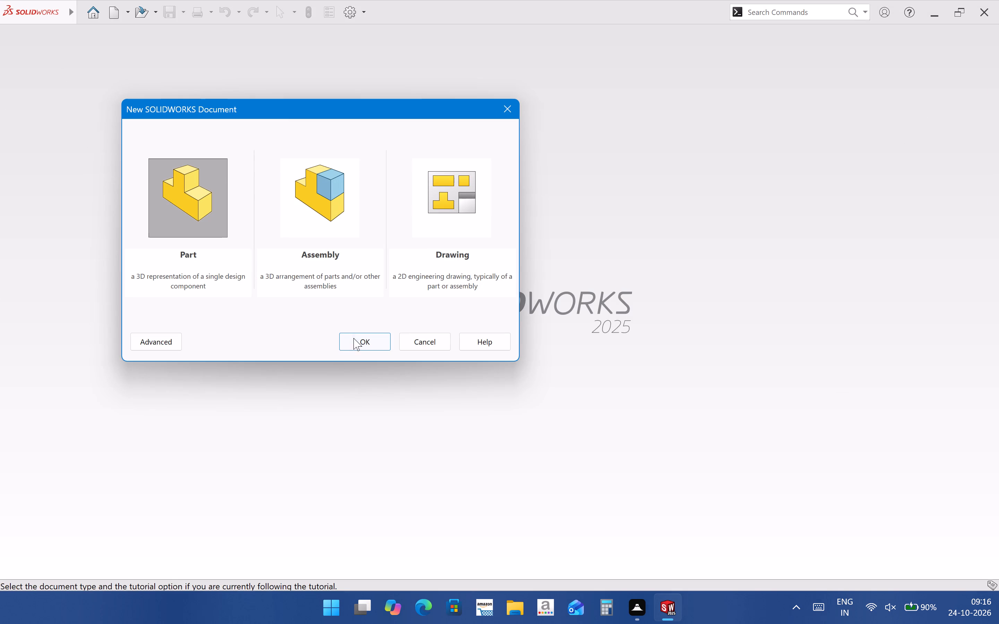
pyautogui.click(353, 338)
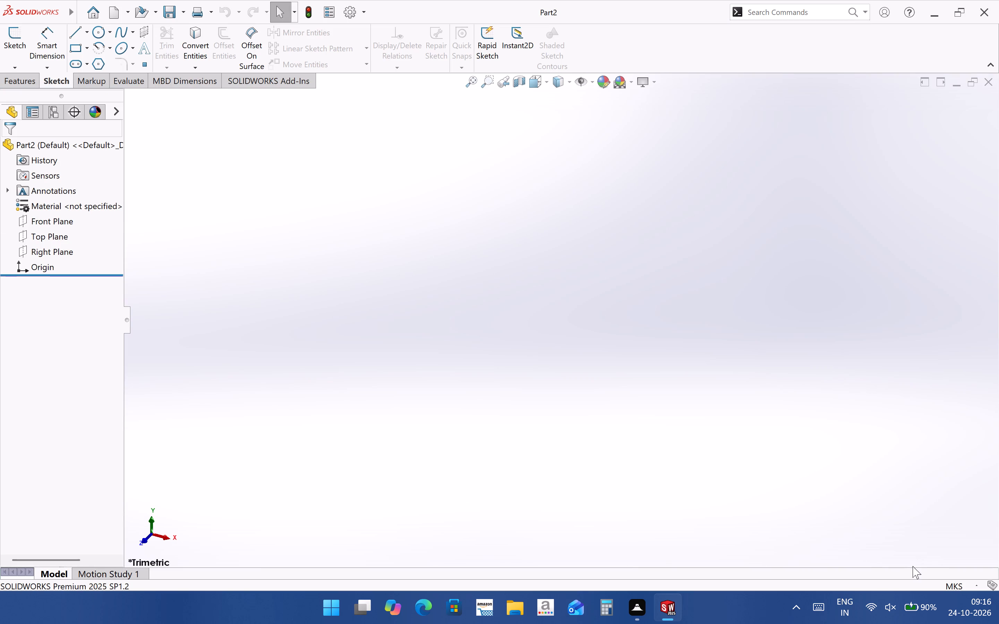
# Set the new part's unit system to MMGS (millimeter, gram, second).
pyautogui.click(949, 582)
pyautogui.click(940, 539)
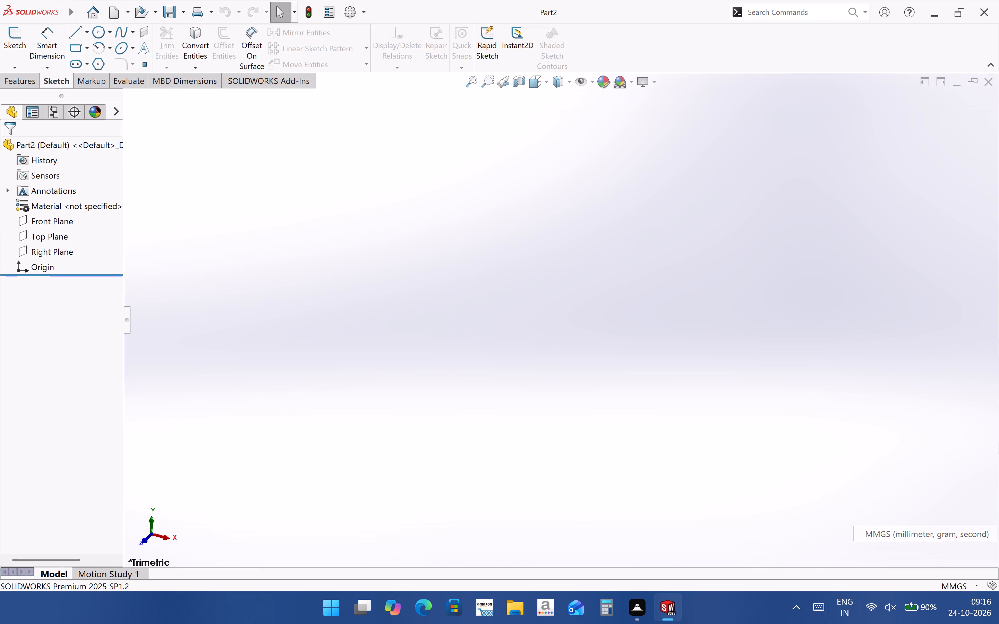
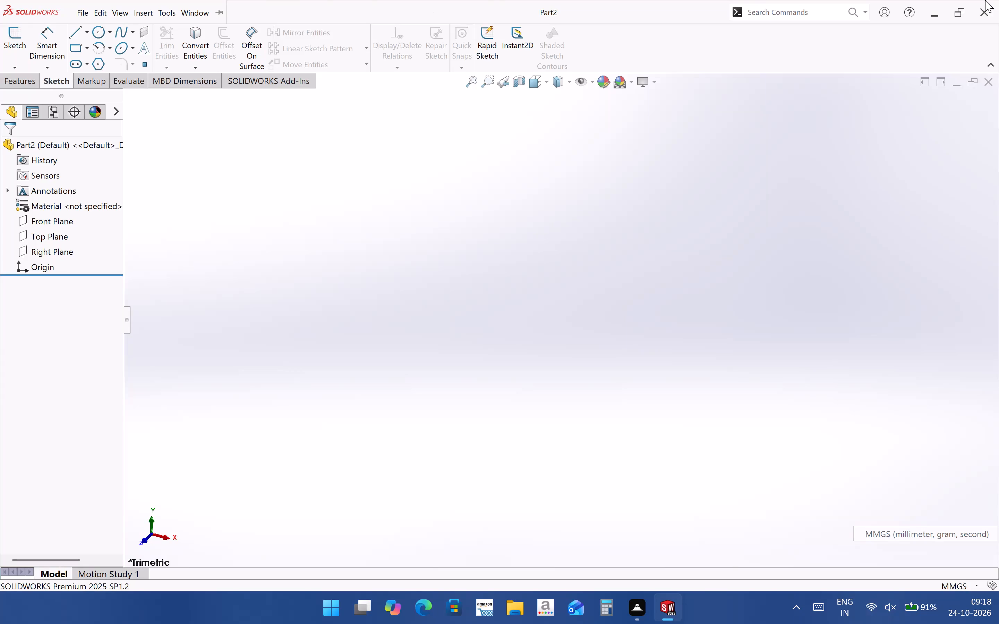
# Start a sketch on the Front Plane and draw a center rectangle about 107 by 34 mm centred on the origin.
pyautogui.click(65, 219)
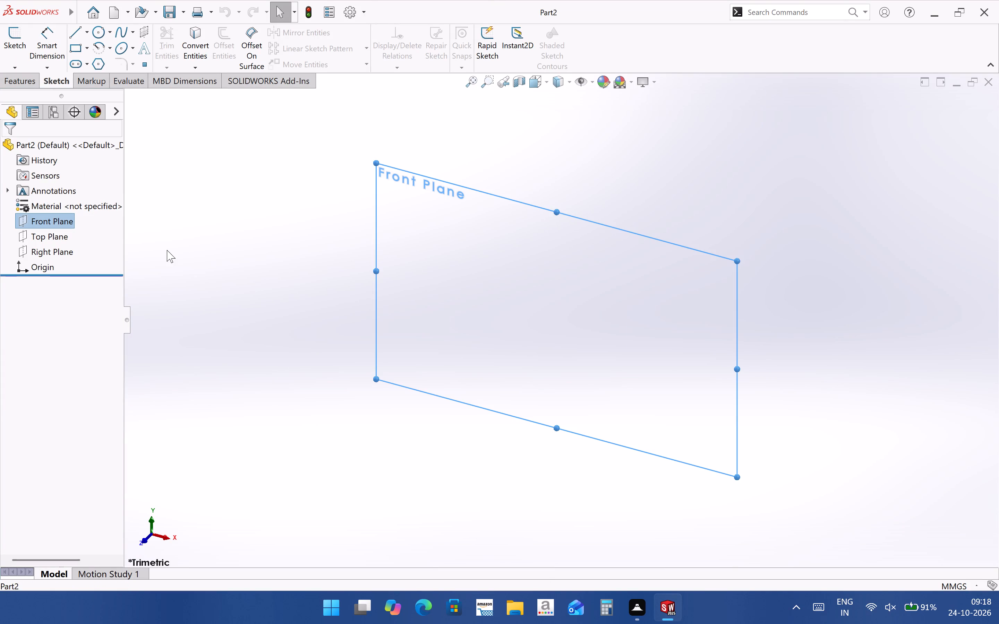
pyautogui.hotkey('ctrl', '8')
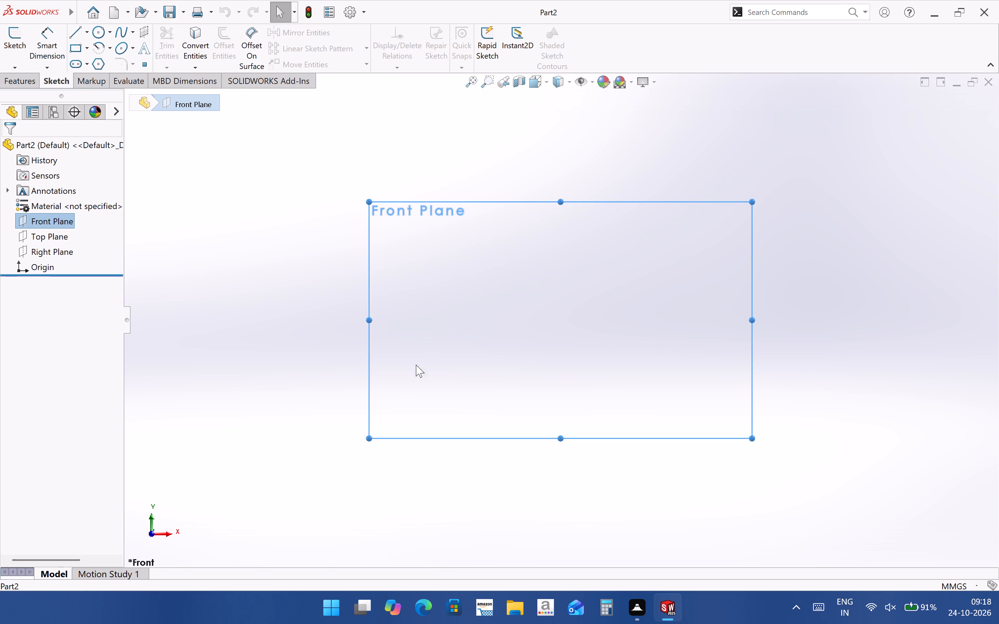
pyautogui.click(24, 44)
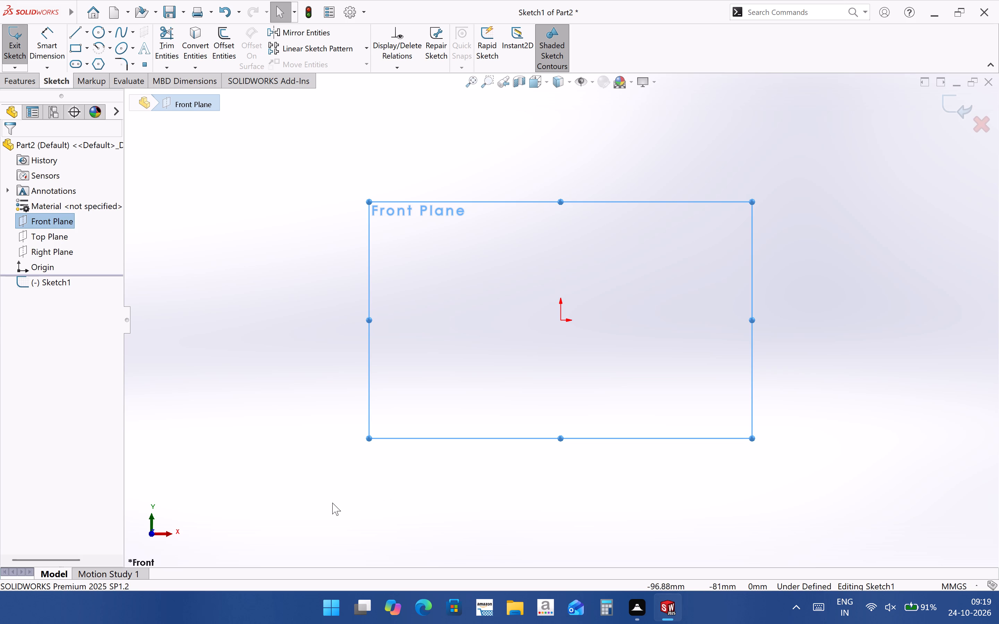
pyautogui.click(88, 50)
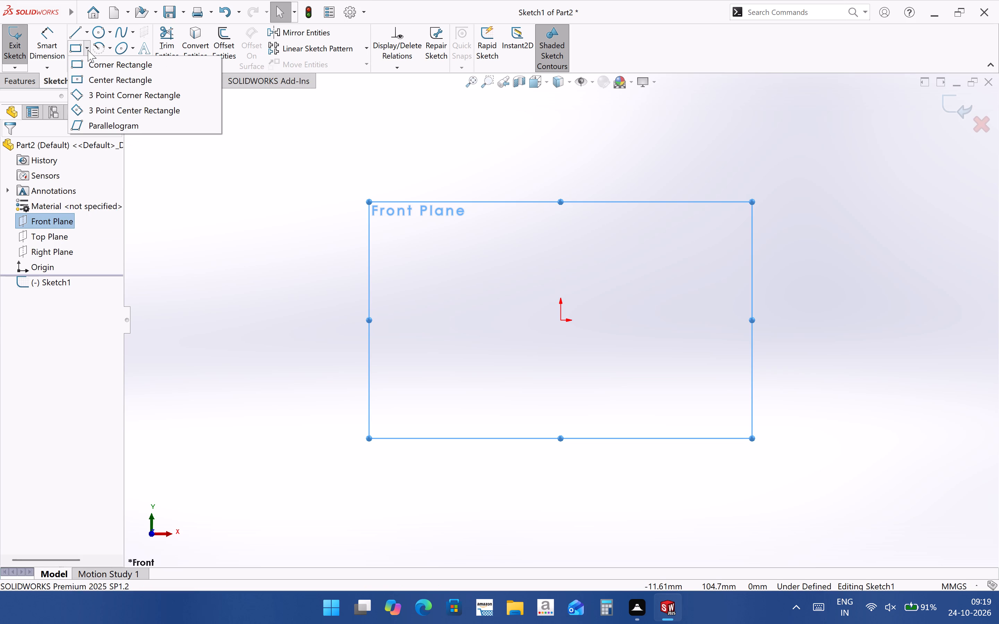
pyautogui.click(109, 81)
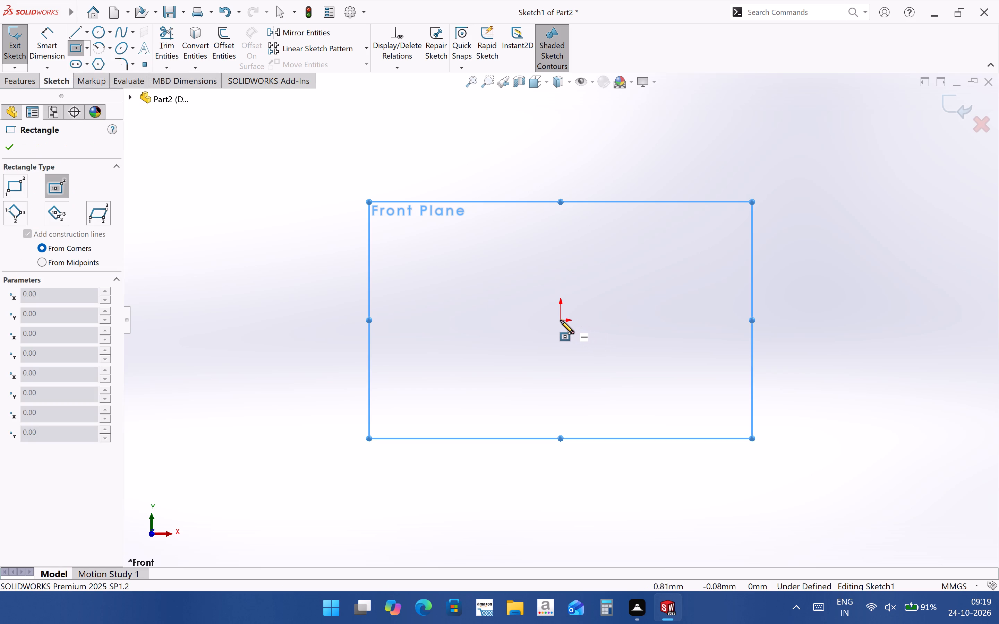
pyautogui.click(561, 320)
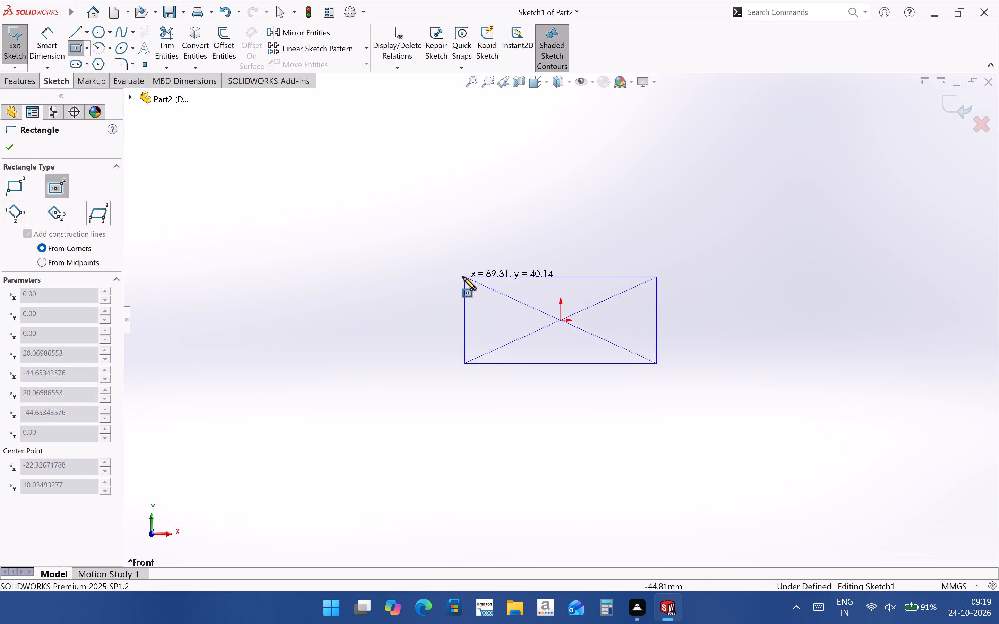
pyautogui.click(445, 283)
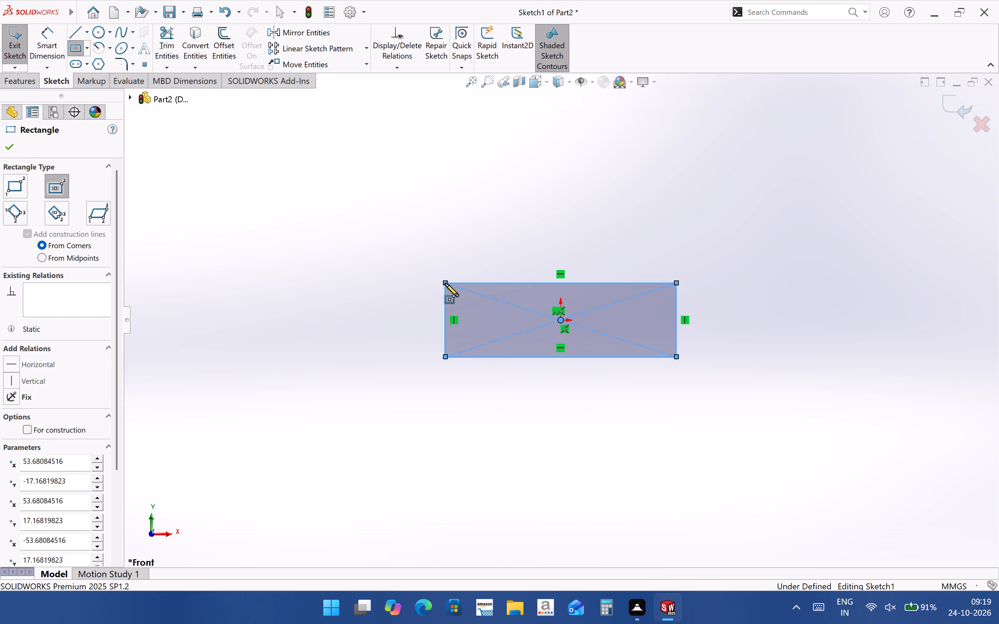
pyautogui.press('Escape')
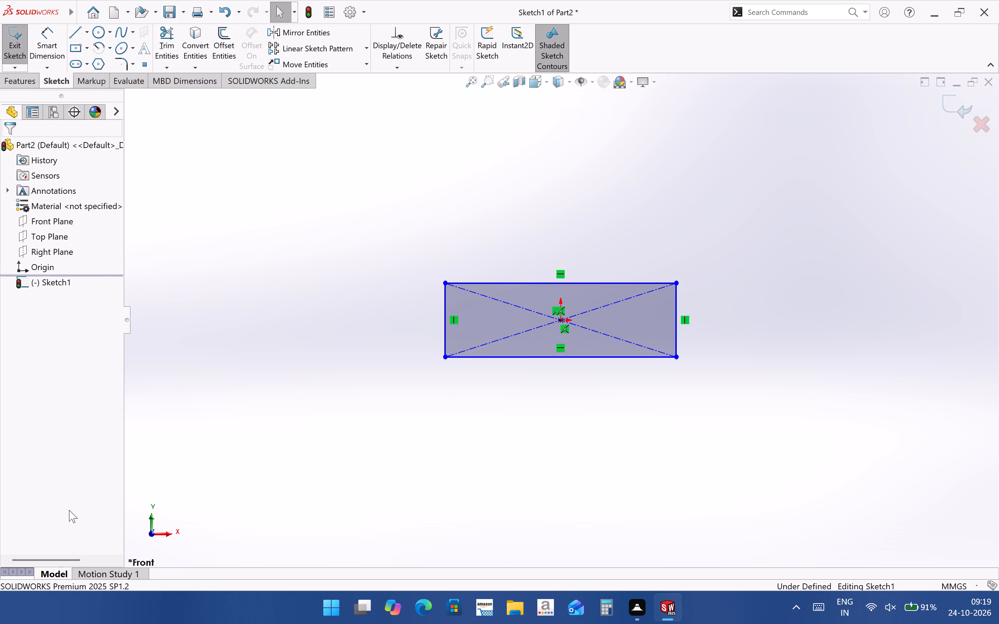
# Replace the rectangle's top edge with a rising line about 39 mm long from the upper-left corner, continued by a horizontal line about 42 mm long.
pyautogui.click(497, 282)
pyautogui.press('Delete')
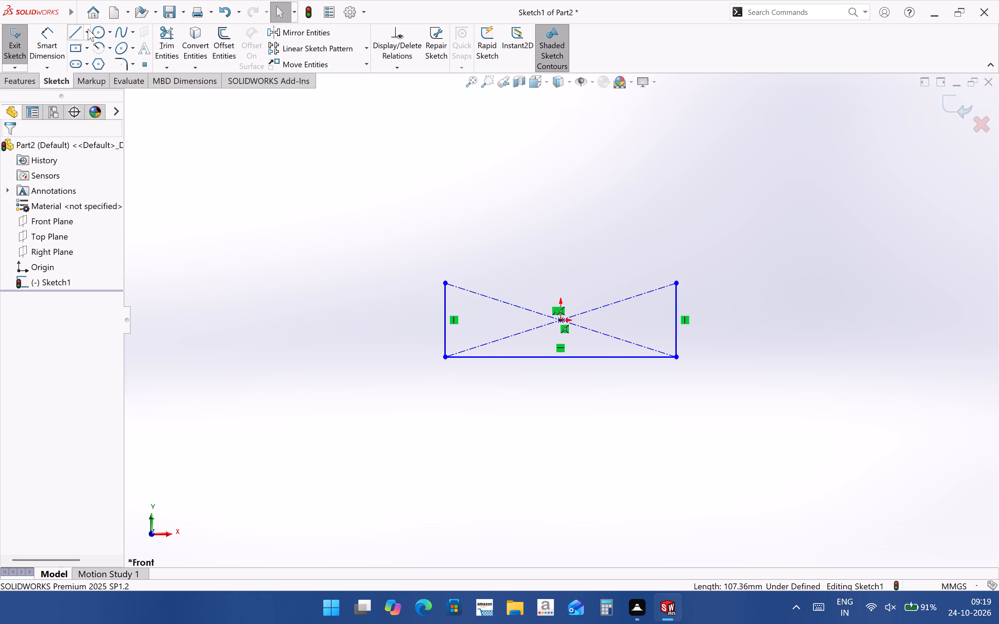
pyautogui.click(79, 32)
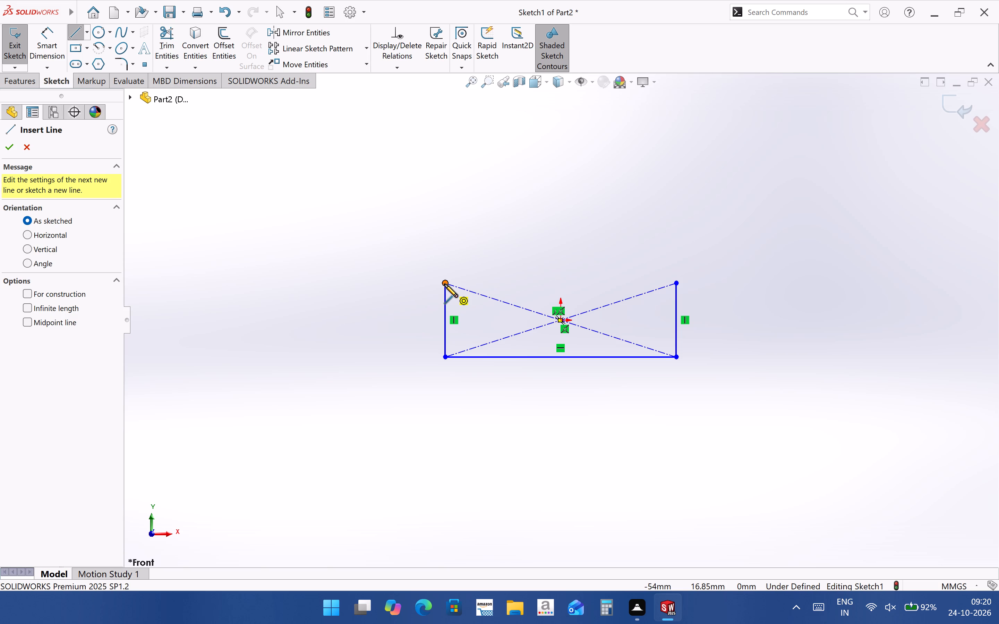
pyautogui.click(444, 284)
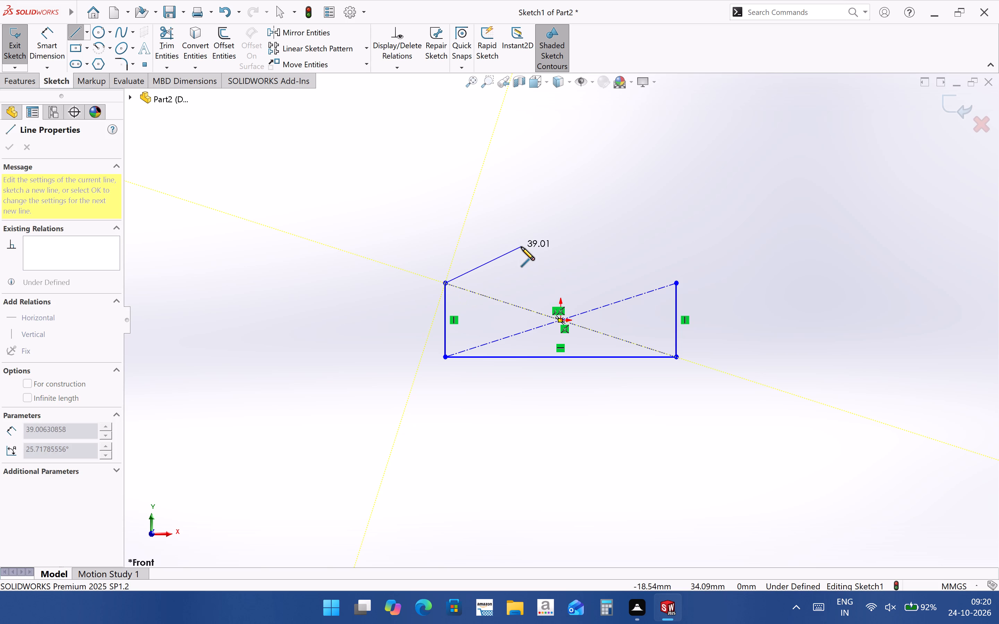
pyautogui.click(521, 247)
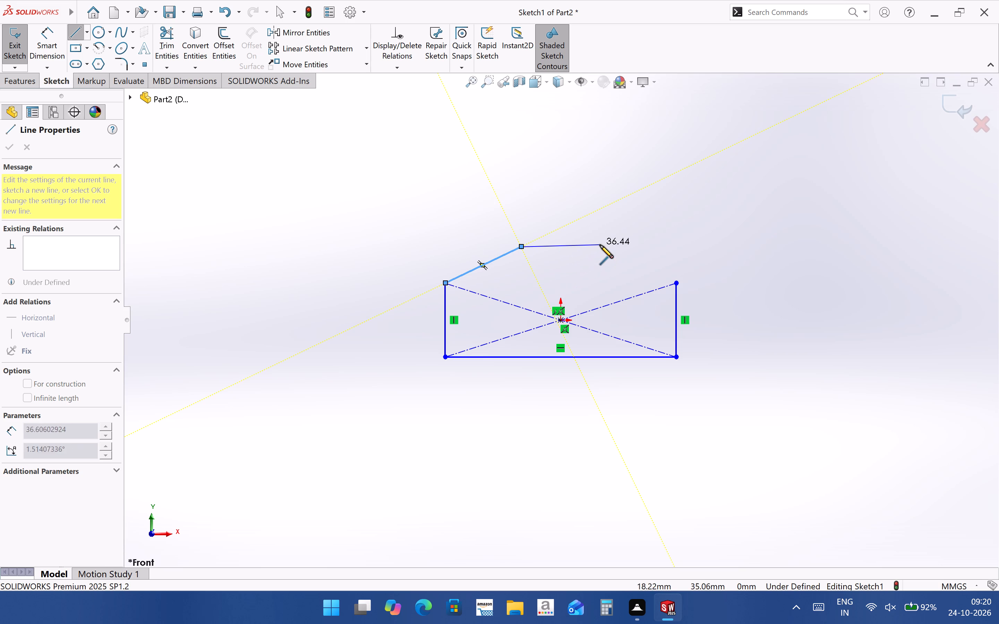
pyautogui.click(612, 248)
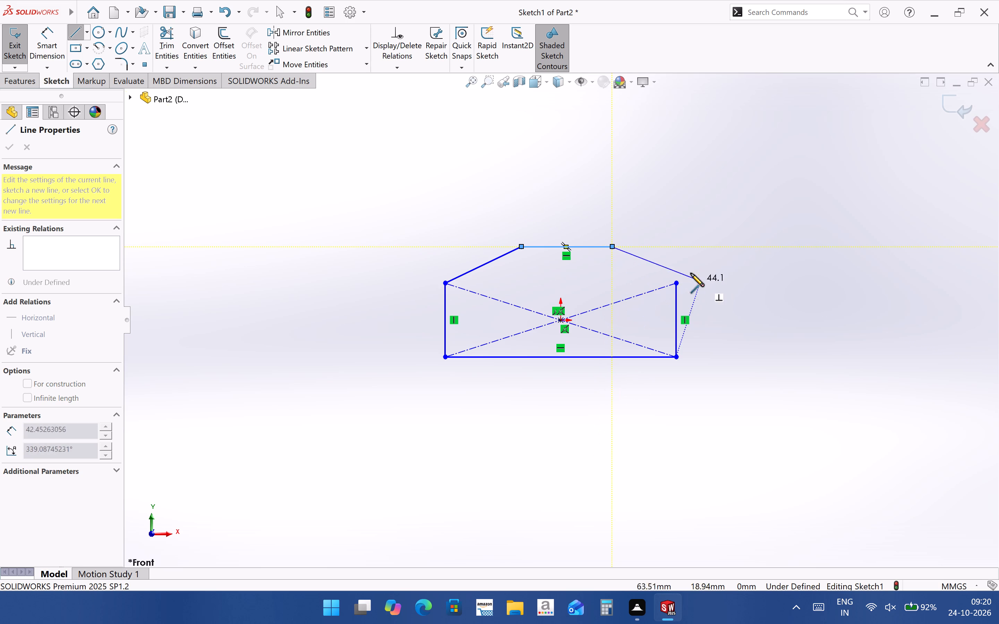
pyautogui.press('Escape')
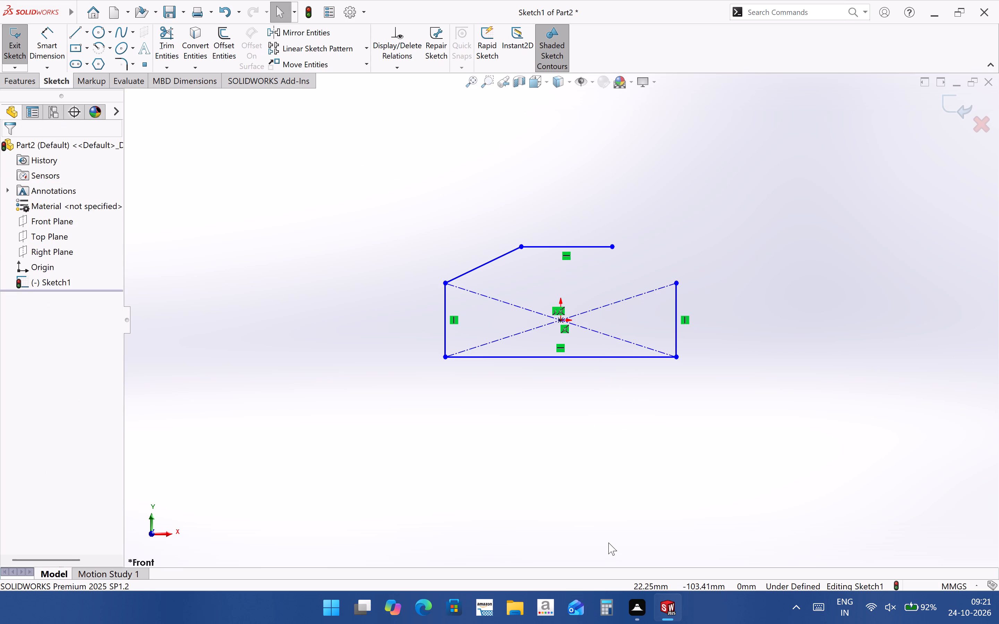
# Dimension the upper horizontal line at 14 mm and the horizontal run of the sloping line at 16 mm.
pyautogui.click(49, 52)
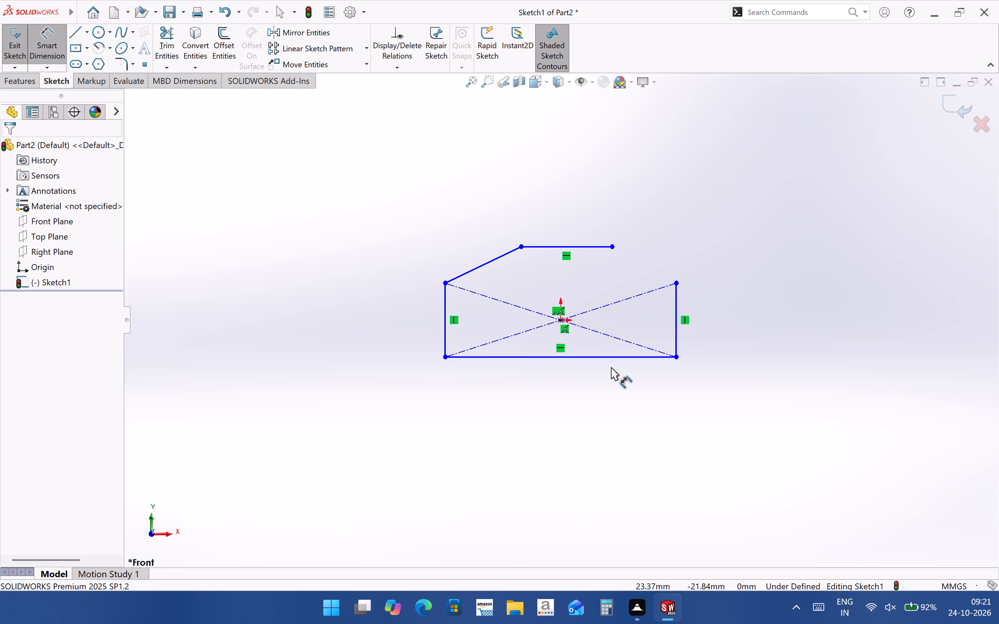
pyautogui.click(593, 248)
pyautogui.click(582, 207)
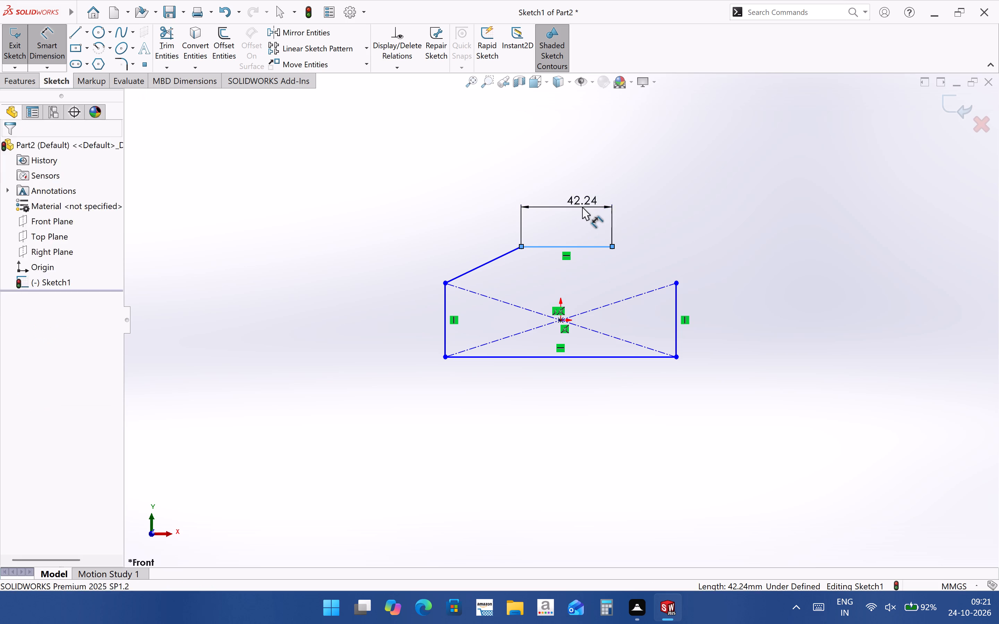
pyautogui.write('14')
pyautogui.press('Return')
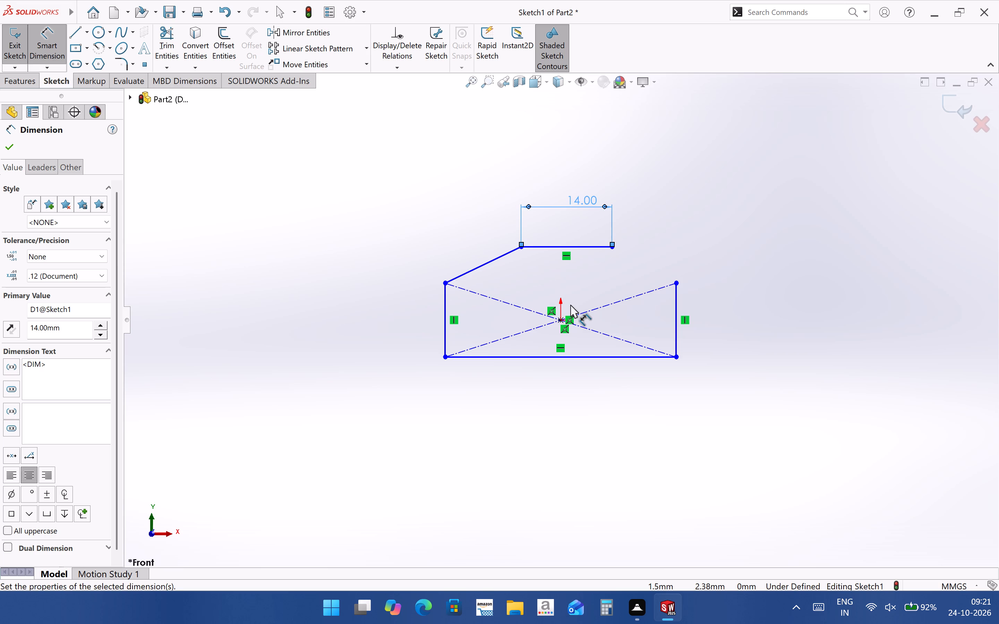
pyautogui.click(523, 246)
pyautogui.click(446, 284)
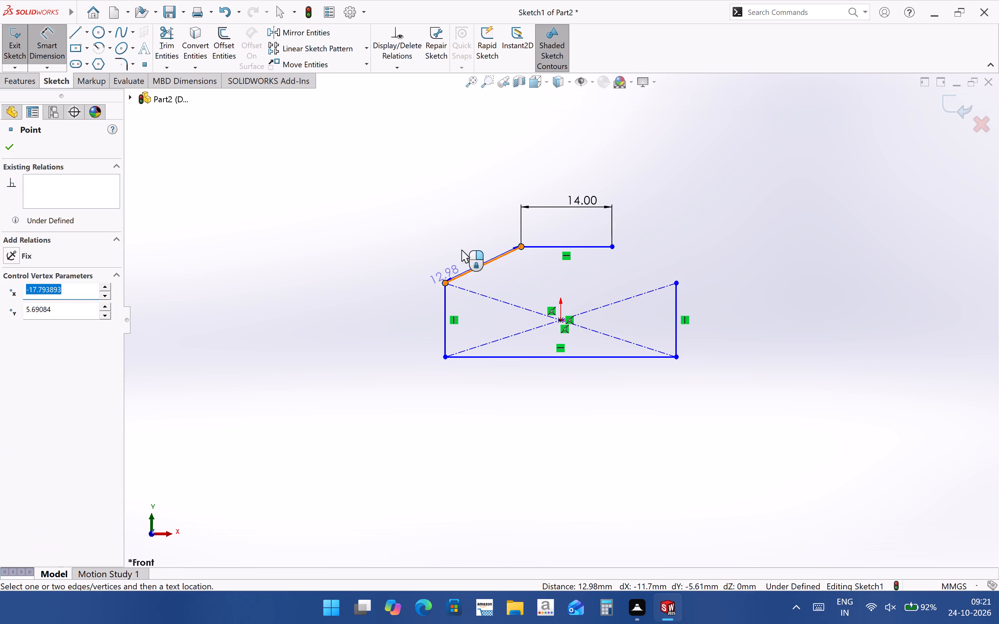
pyautogui.click(484, 227)
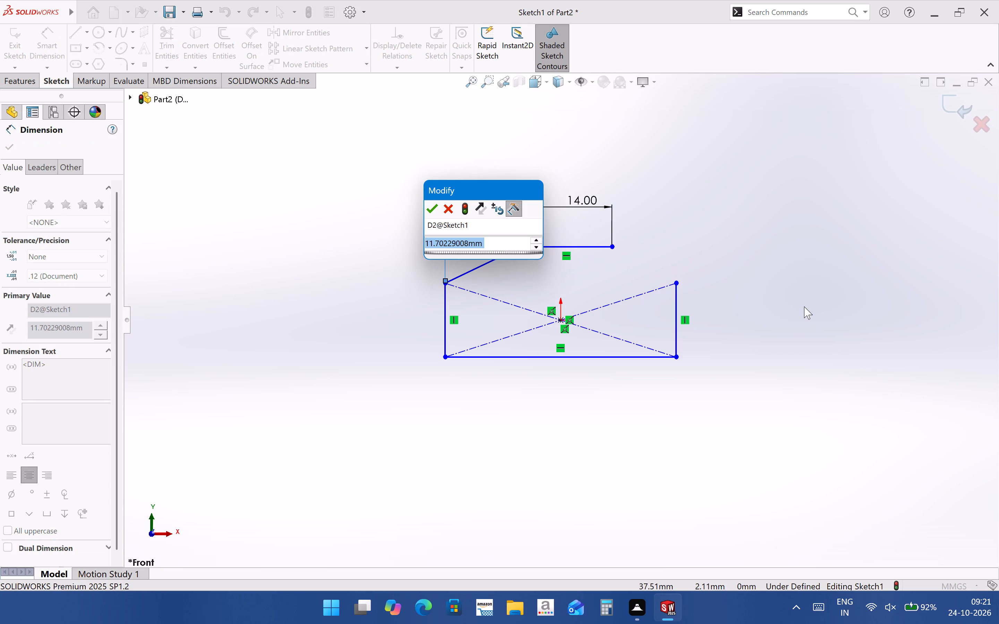
pyautogui.write('16')
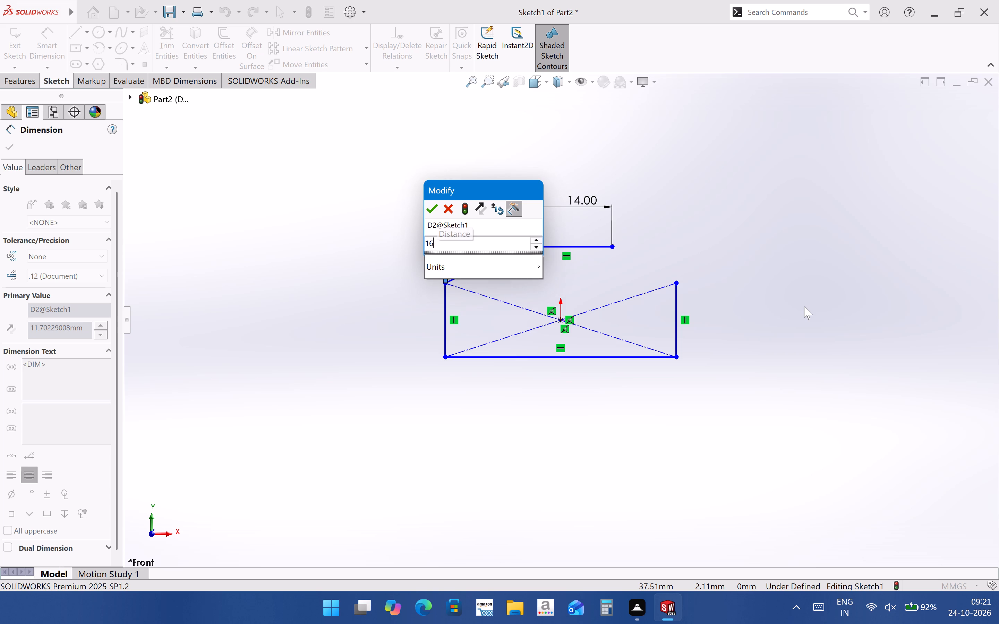
pyautogui.press('Return')
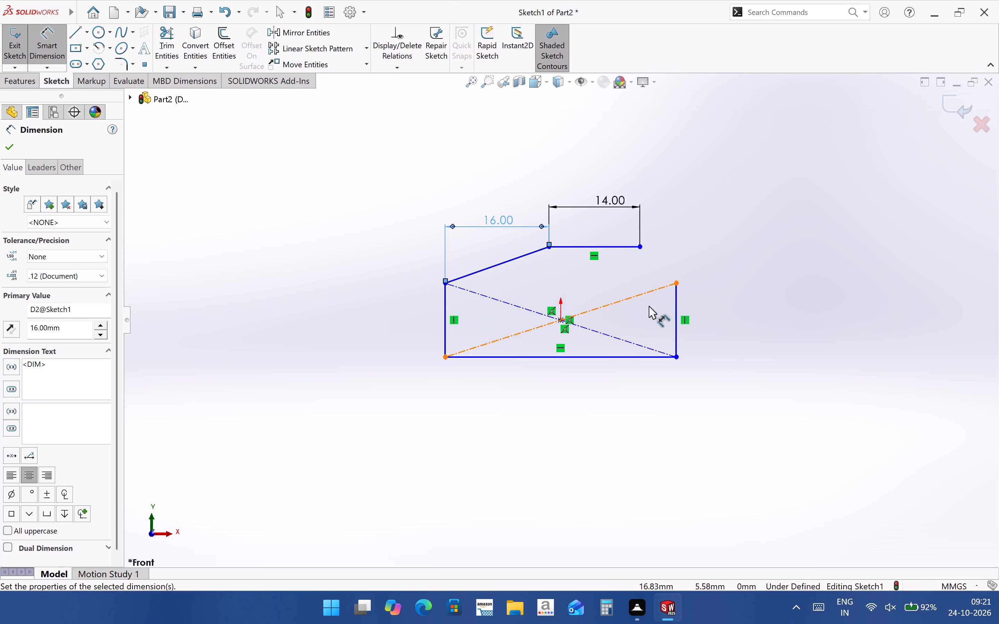
# Dimension the profile's bottom edge at 46 mm and the vertical rise of the sloping line at 7 mm.
pyautogui.click(611, 357)
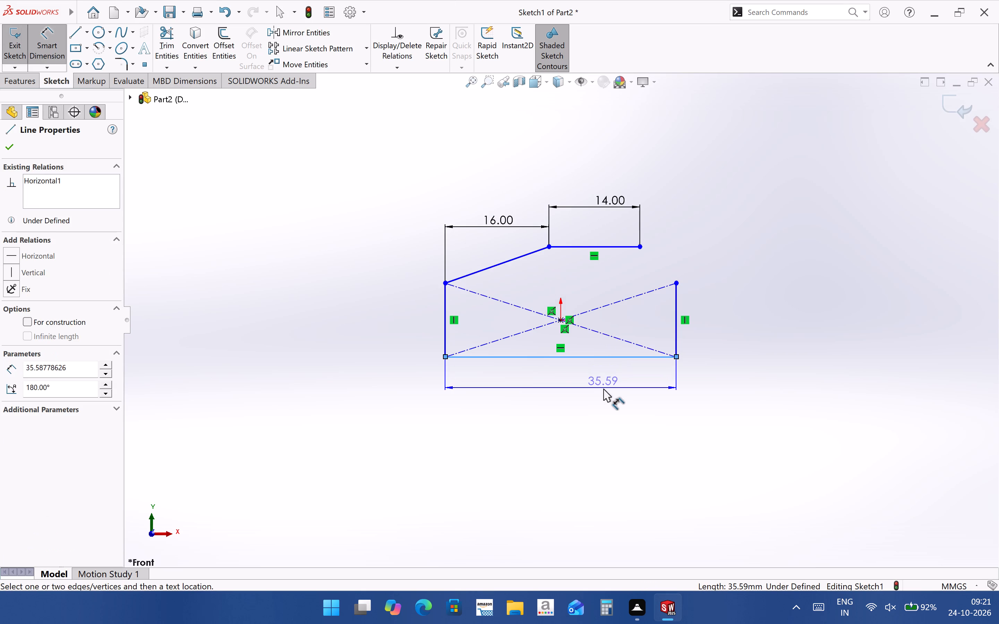
pyautogui.click(603, 389)
pyautogui.write('46')
pyautogui.press('Return')
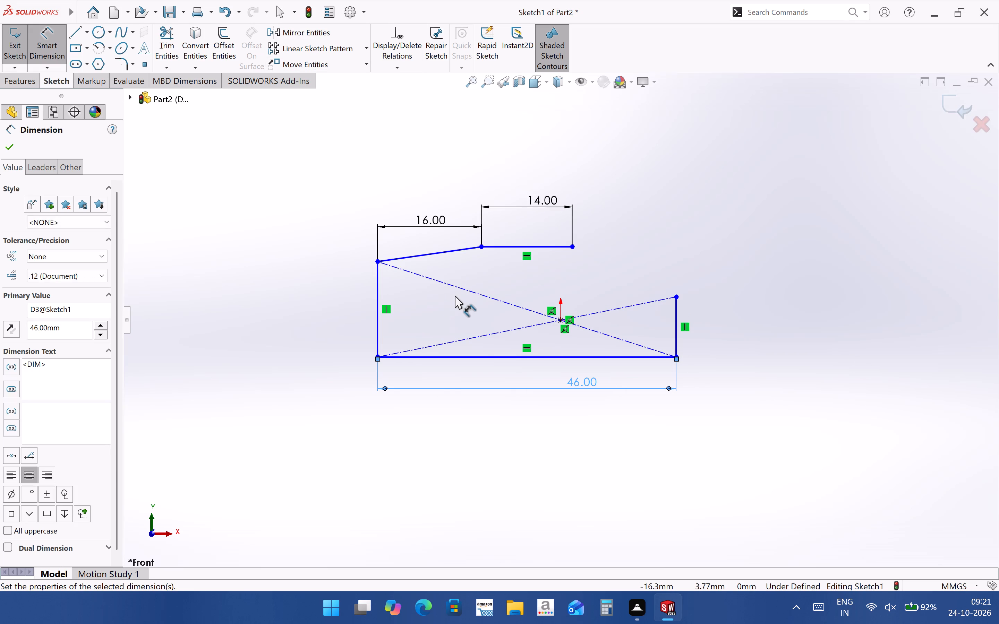
pyautogui.click(379, 261)
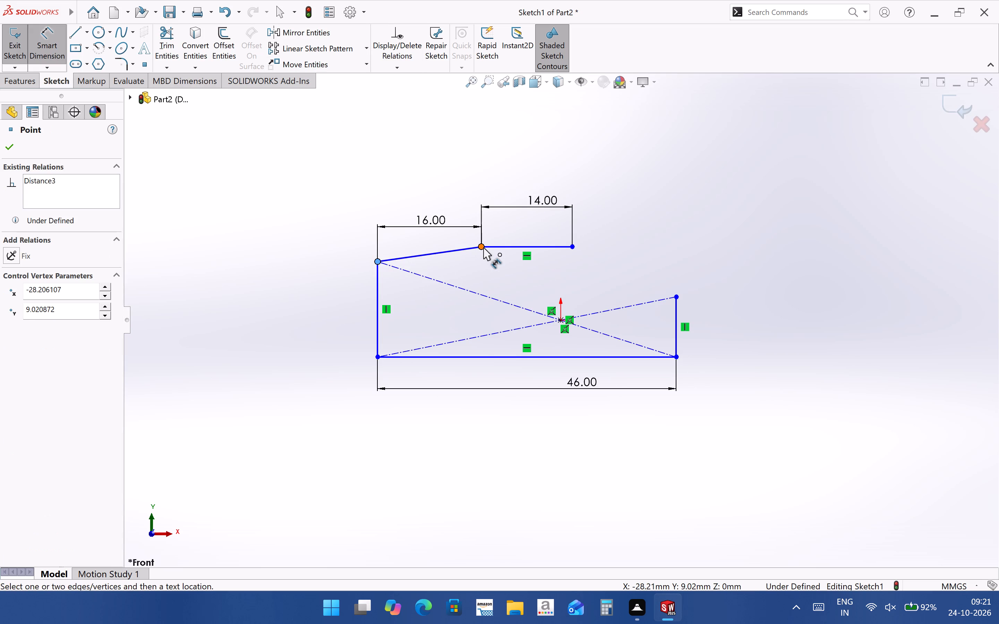
pyautogui.click(483, 247)
pyautogui.click(333, 253)
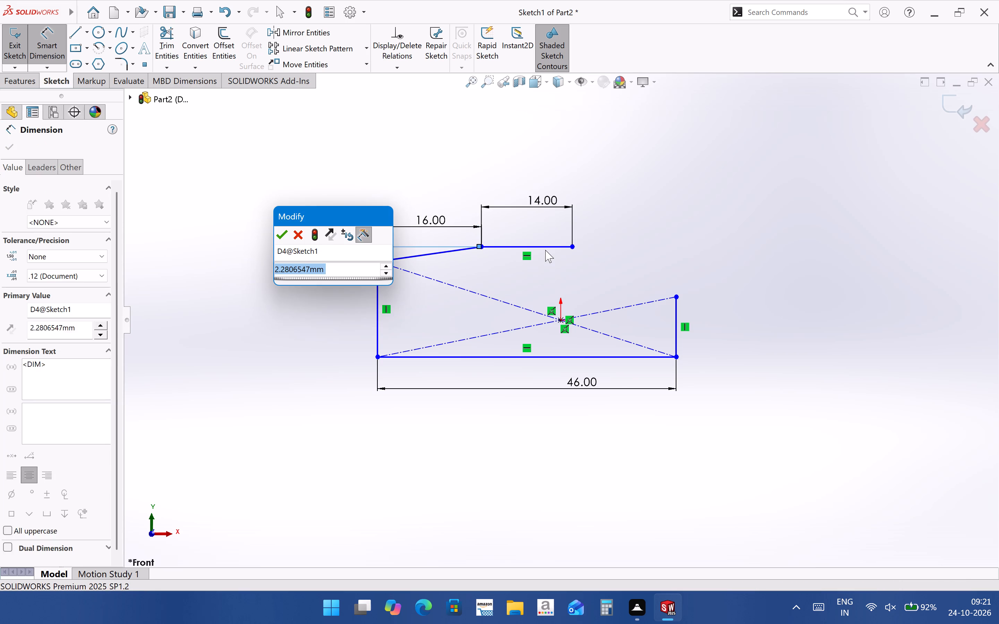
pyautogui.press('7')
pyautogui.press('Return')
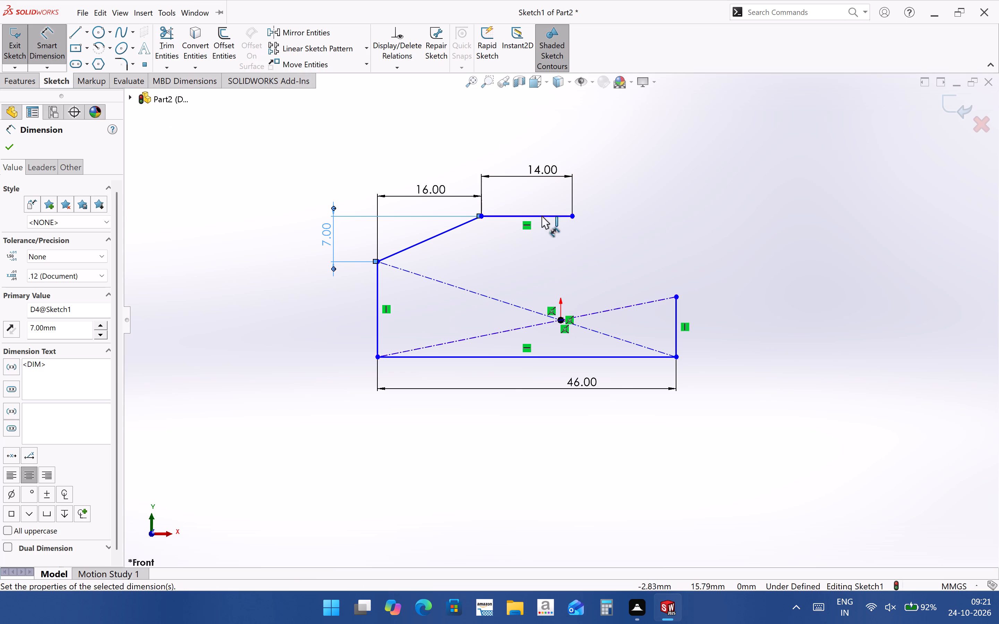
pyautogui.press('Escape')
# Add a Vertical relation between the midpoint of the upper horizontal line and the rectangle's center at the origin.
pyautogui.click(527, 217)
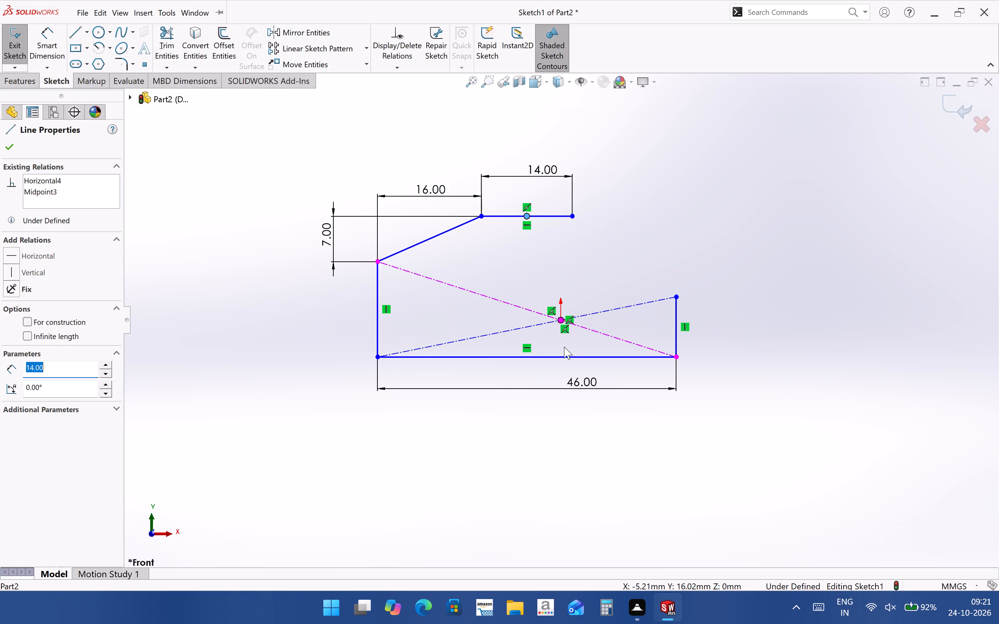
pyautogui.keyDown('ctrl'); pyautogui.click(562, 322); pyautogui.keyUp('ctrl')
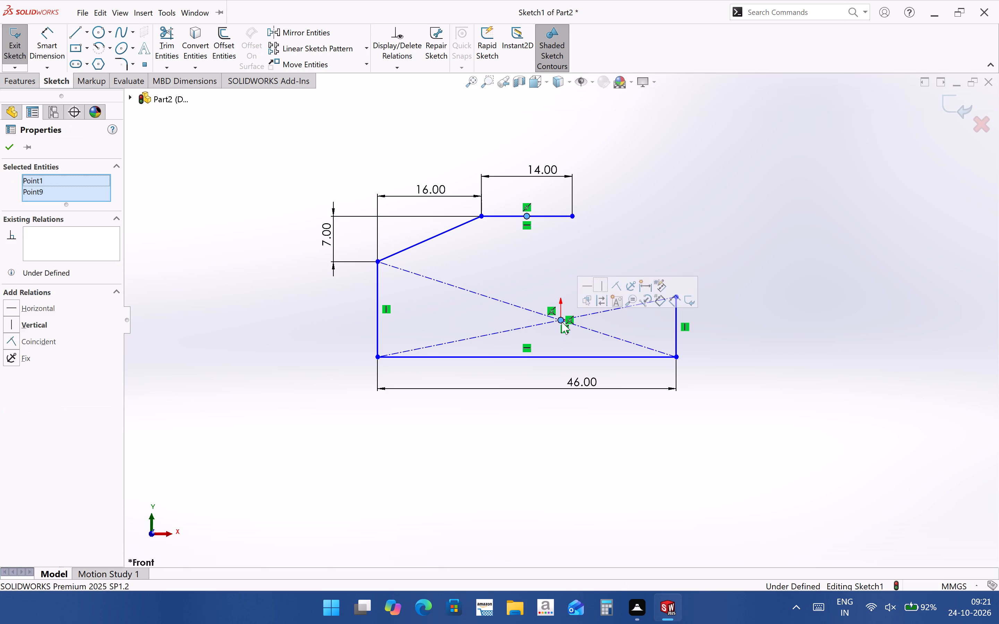
pyautogui.click(601, 290)
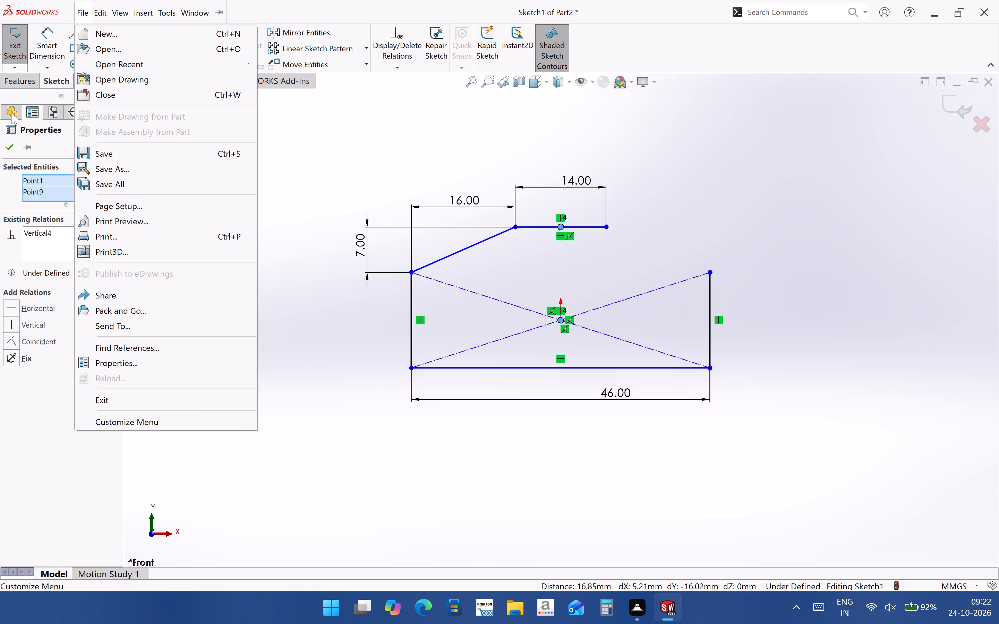
# Dimension the profile's left vertical side at 16 mm.
pyautogui.click(55, 33)
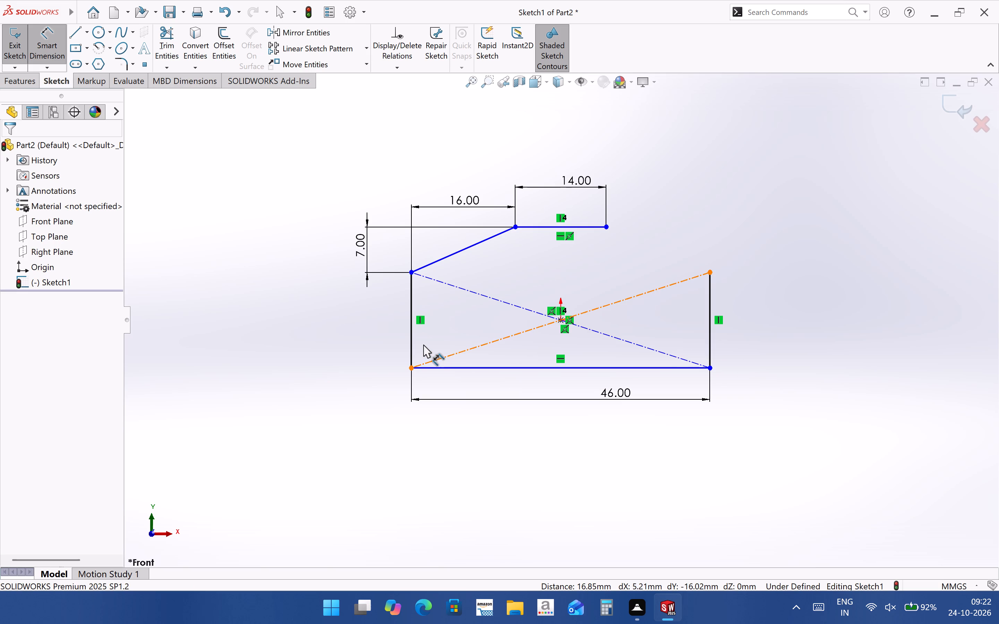
pyautogui.click(411, 348)
pyautogui.click(384, 347)
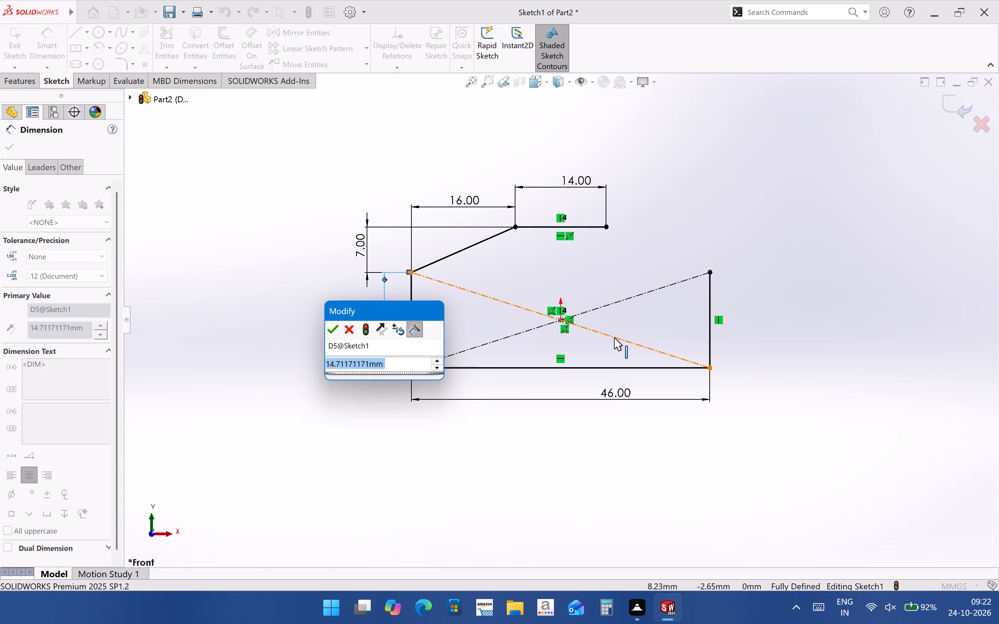
pyautogui.write('16')
pyautogui.press('Return')
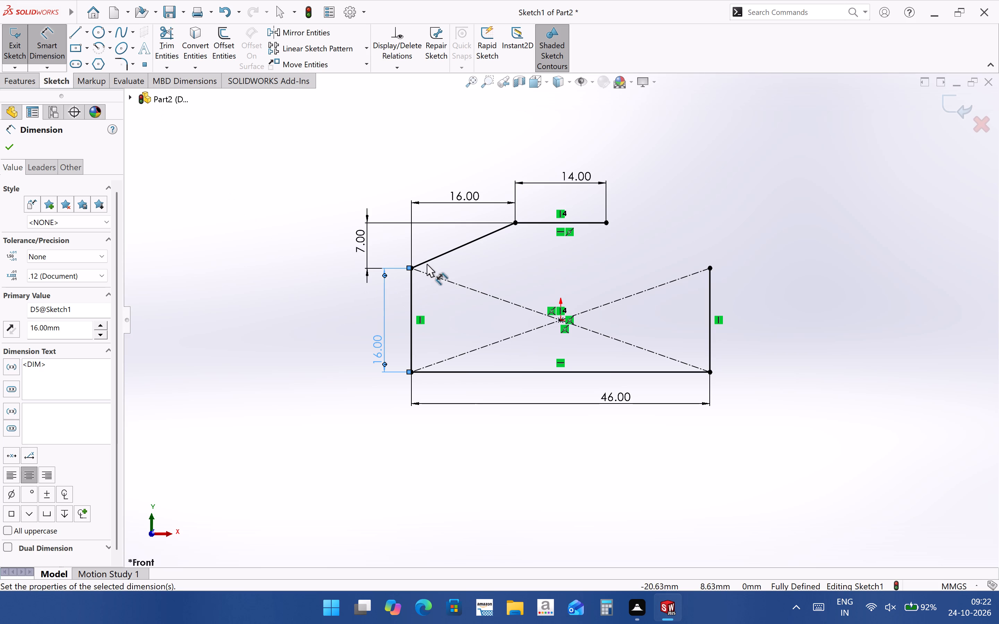
# Close the profile with a line from the right end of the top edge to the top of the right vertical side.
pyautogui.click(75, 37)
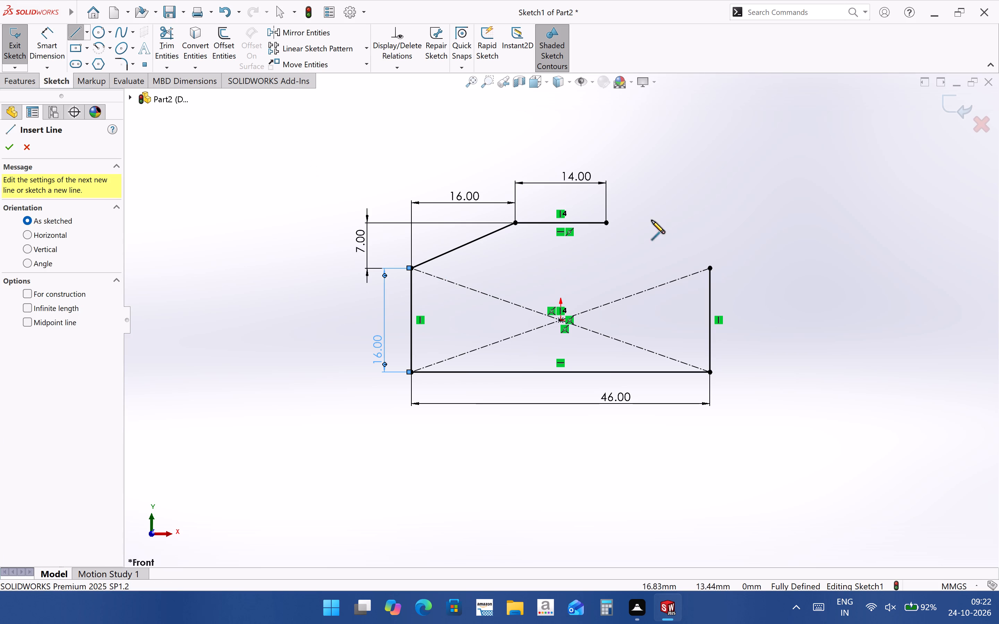
pyautogui.click(604, 223)
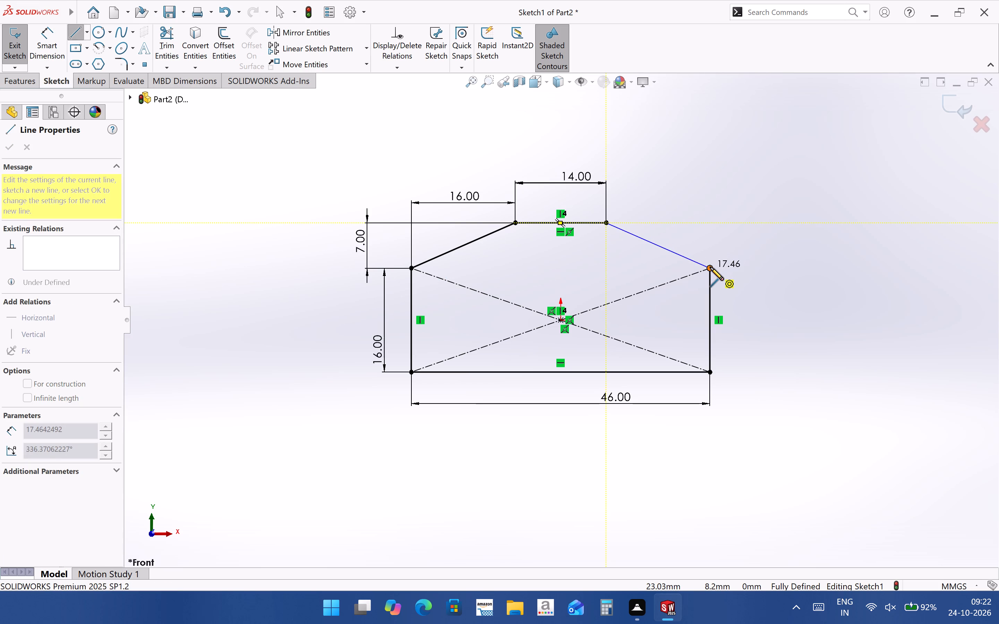
pyautogui.click(710, 267)
pyautogui.press('Escape')
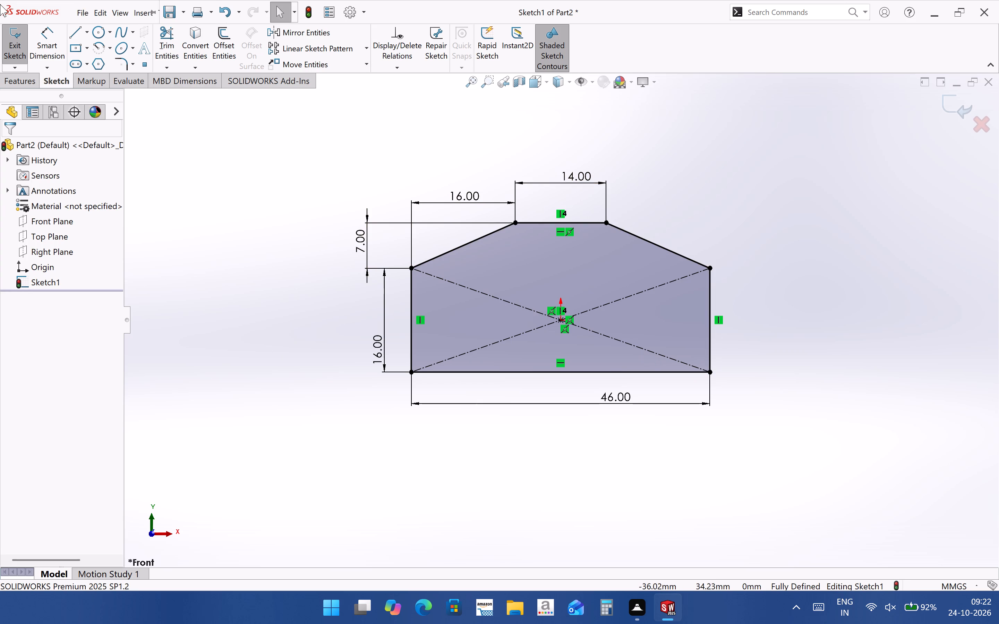
# Extrude the closed profile as a blind boss 18 mm deep from the sketch plane.
pyautogui.click(19, 78)
pyautogui.click(26, 45)
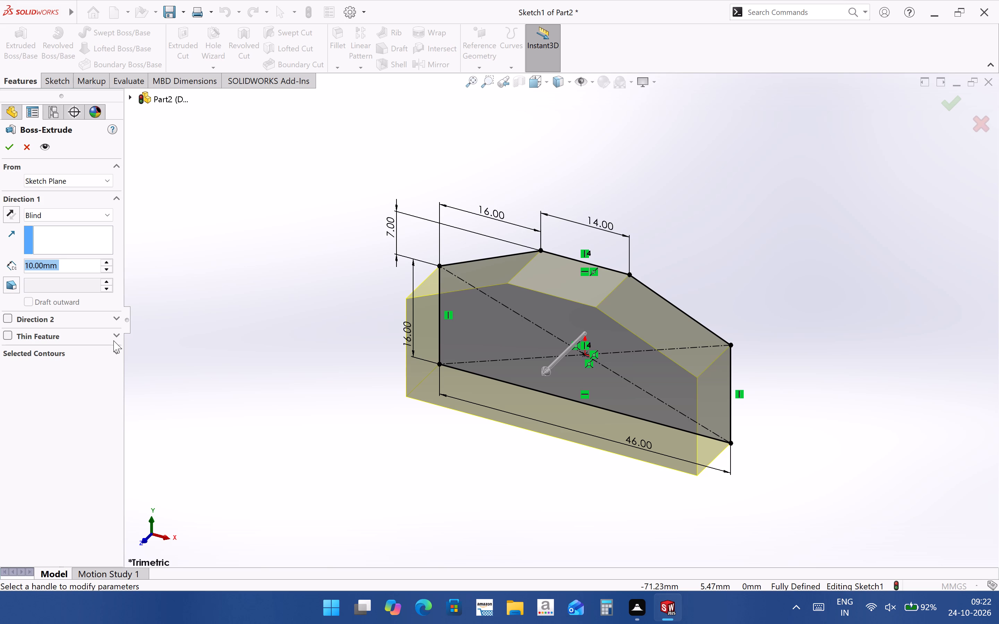
pyautogui.press('1')
pyautogui.press('8')
pyautogui.press('Return')
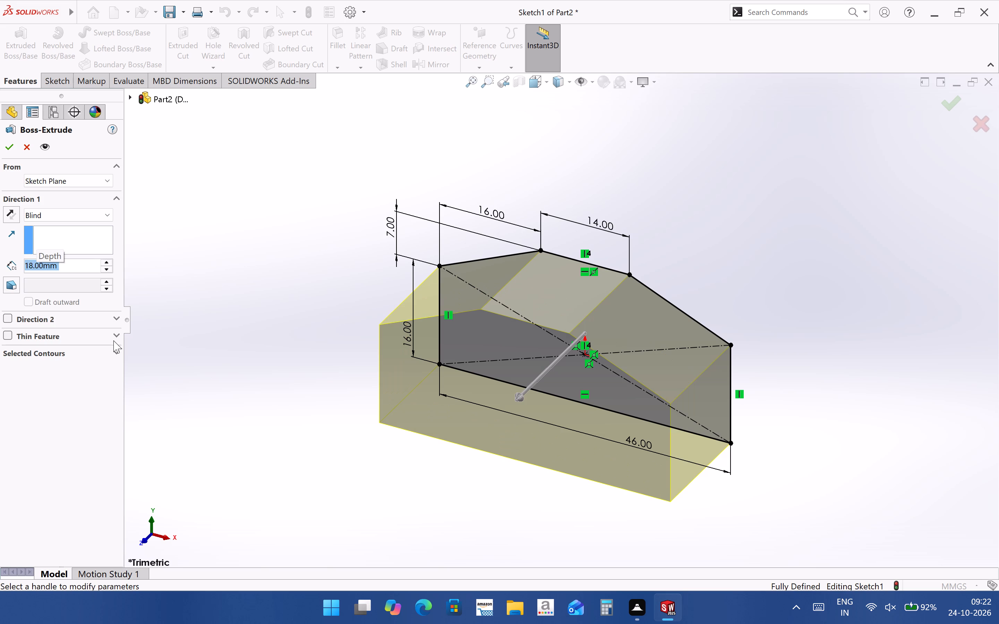
pyautogui.click(15, 146)
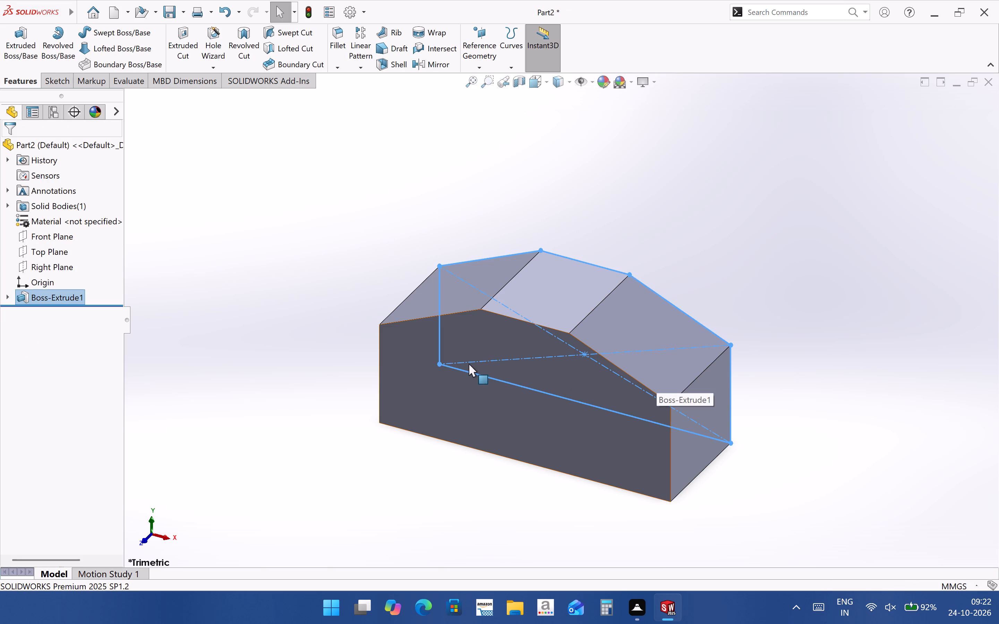
pyautogui.click(848, 389)
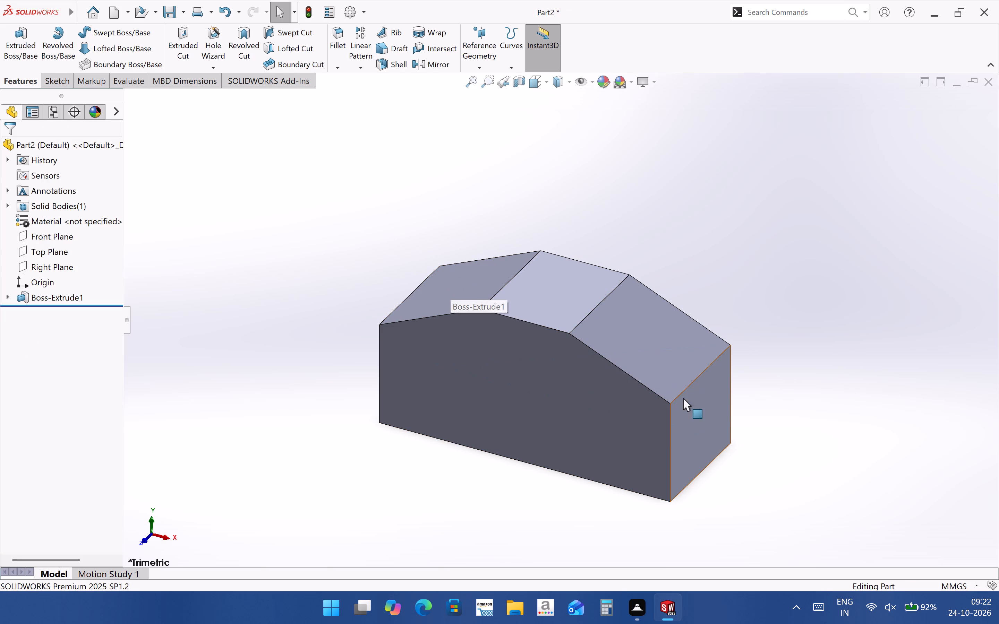
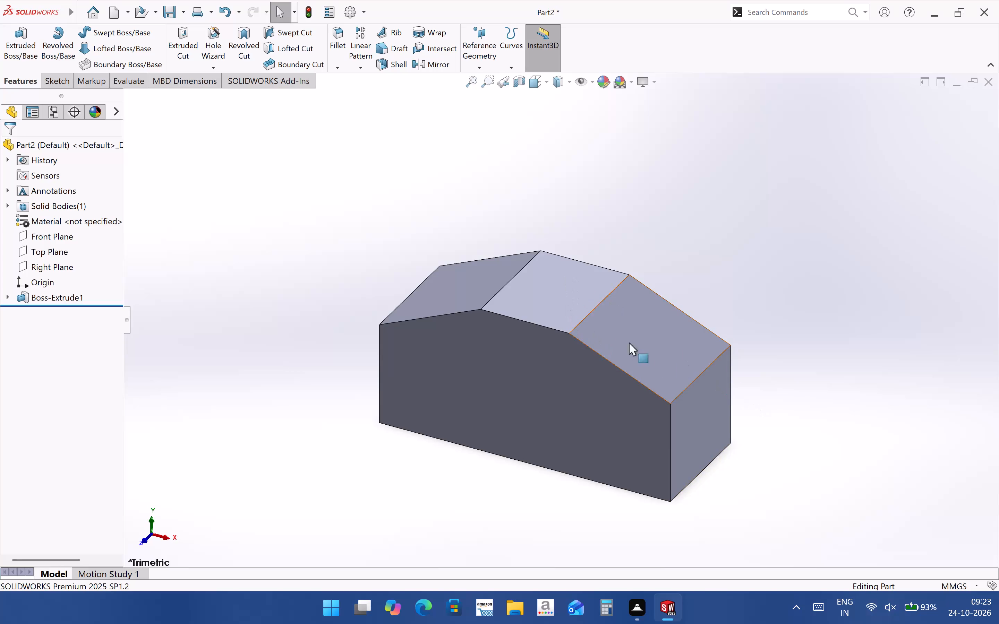
# Examine the boss's flat bottom face square-on and from several angles with its profile and depth dimensions shown.
pyautogui.moveTo(700, 398); pyautogui.dragTo(681, 324, button='middle')
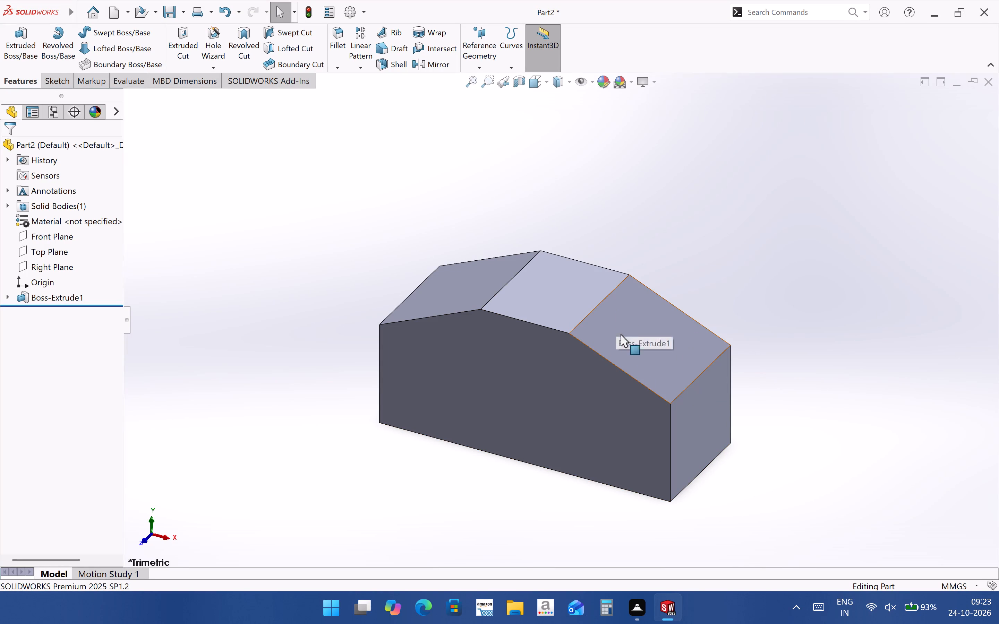
pyautogui.moveTo(637, 390); pyautogui.dragTo(573, 131, button='middle')
pyautogui.click(586, 304)
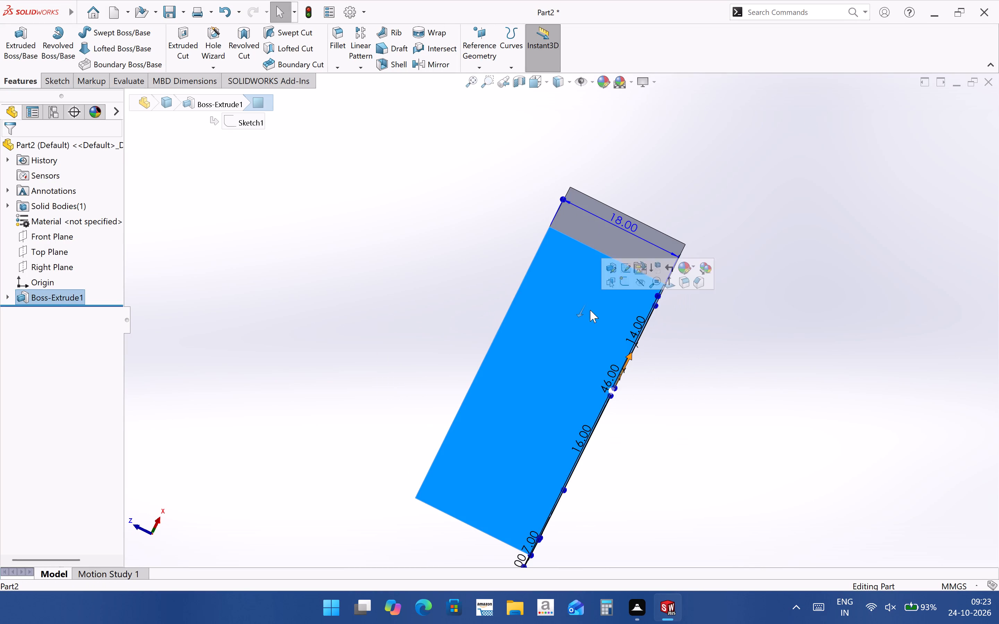
pyautogui.hotkey('ctrl', '8')
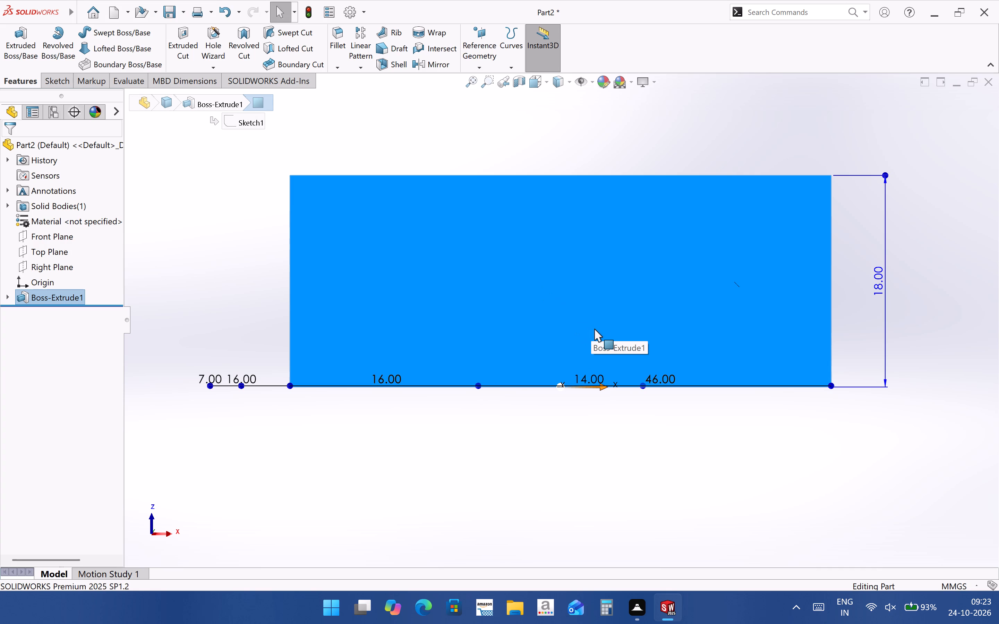
pyautogui.hscroll(-2, 595, 324)
pyautogui.moveTo(593, 335); pyautogui.dragTo(575, 357, button='middle')
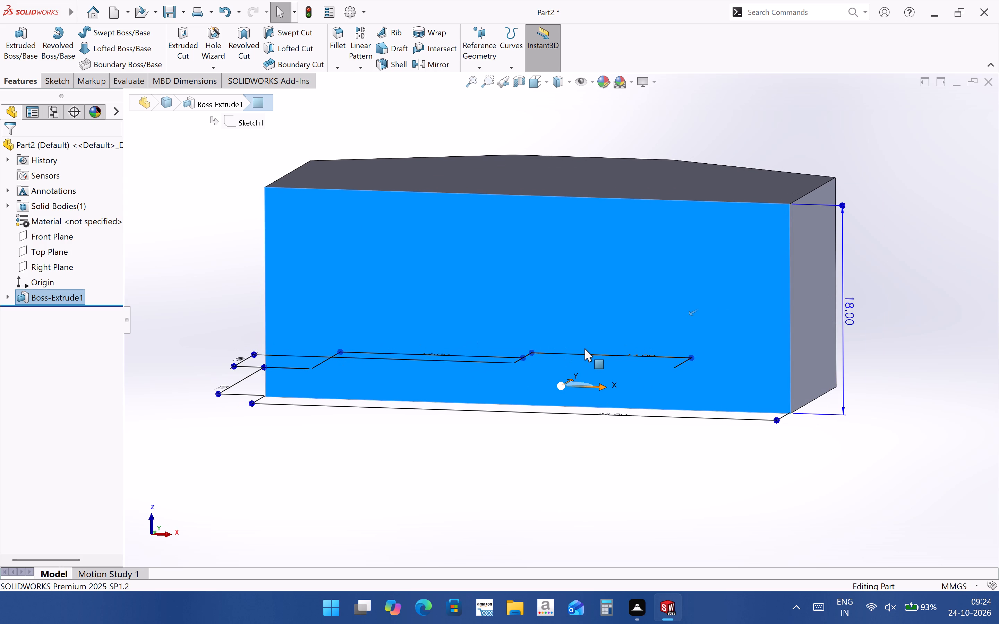
pyautogui.moveTo(585, 382); pyautogui.dragTo(586, 377, button='middle')
pyautogui.moveTo(586, 377); pyautogui.dragTo(623, 267, button='middle')
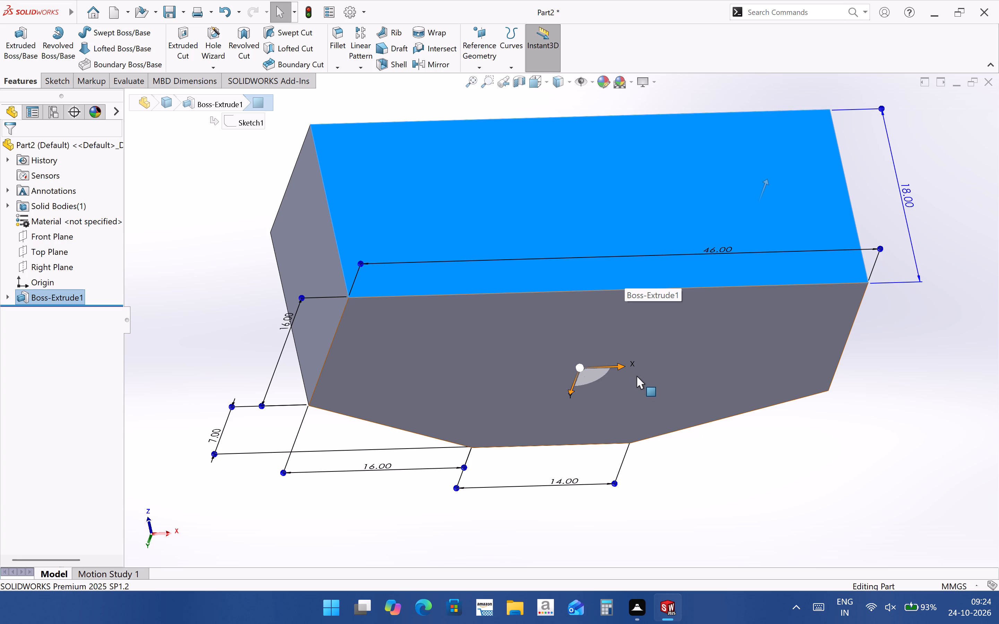
pyautogui.moveTo(652, 345); pyautogui.dragTo(641, 404, button='middle')
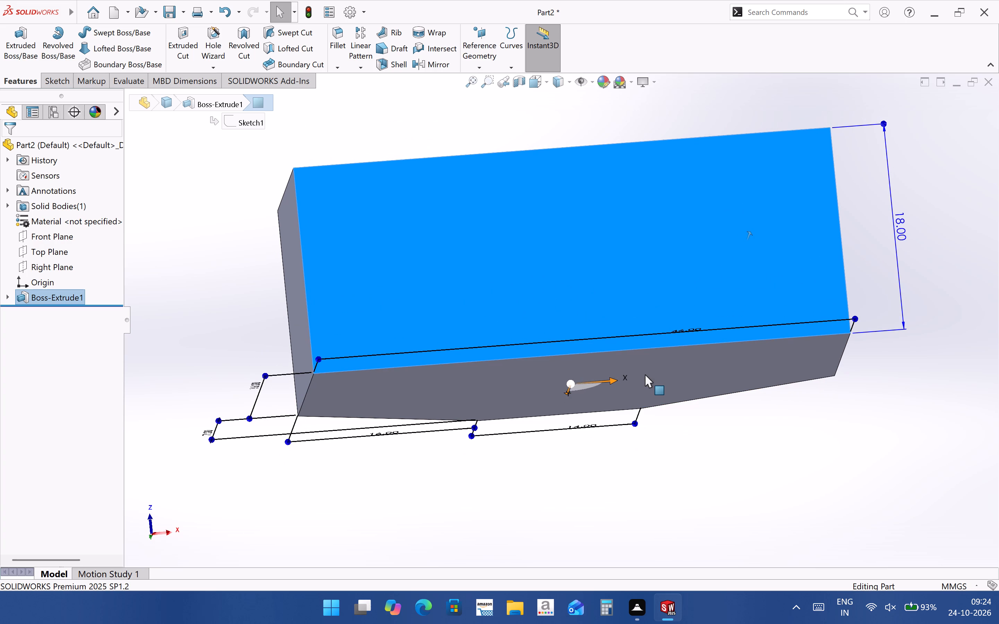
pyautogui.moveTo(584, 281); pyautogui.dragTo(388, 387, button='middle')
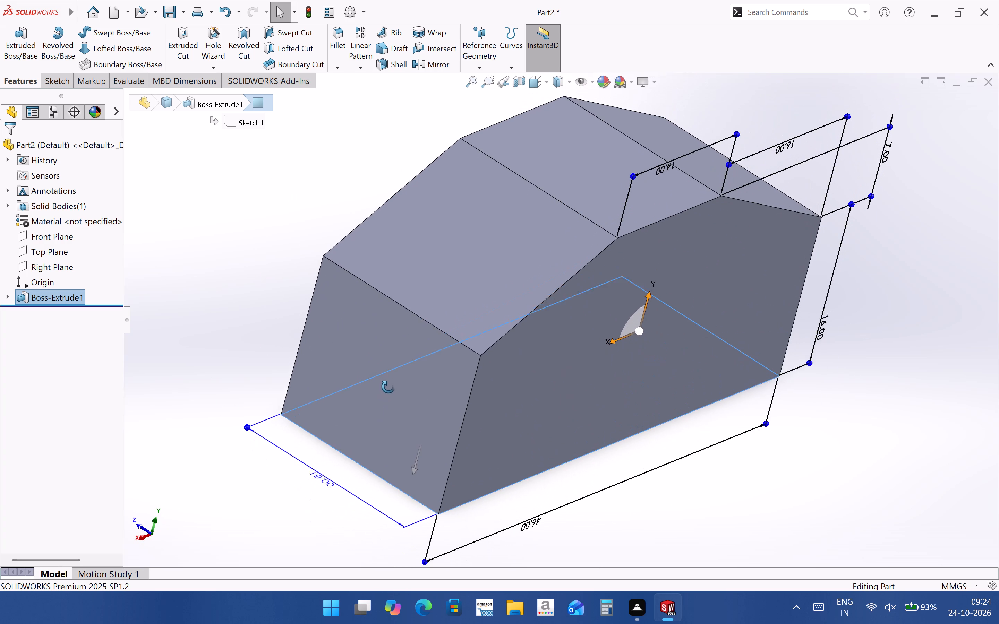
pyautogui.hscroll(-1, 574, 452)
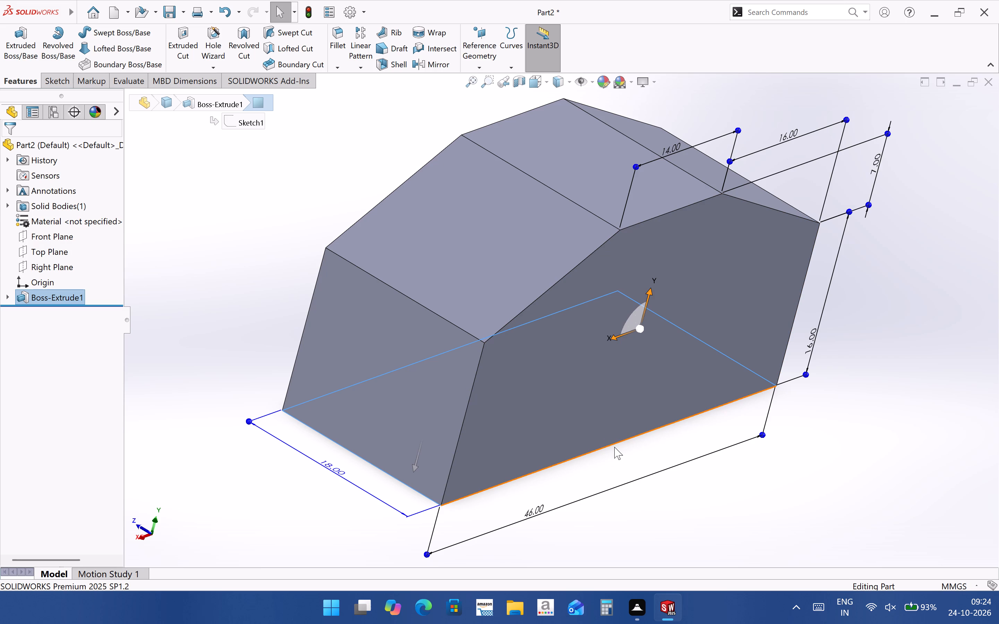
pyautogui.moveTo(614, 451); pyautogui.dragTo(597, 466, button='middle')
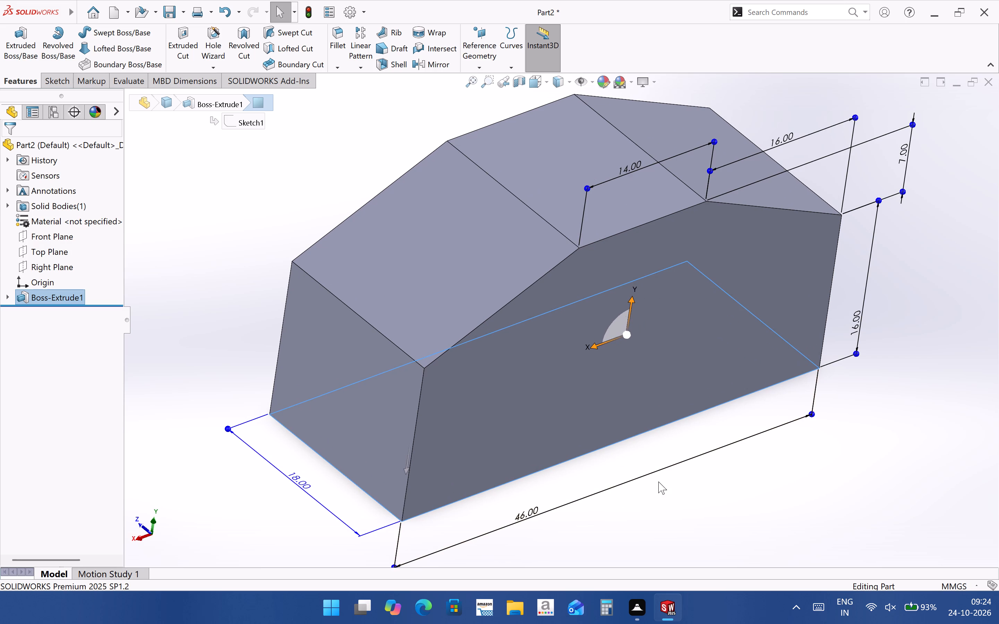
pyautogui.press('Escape')
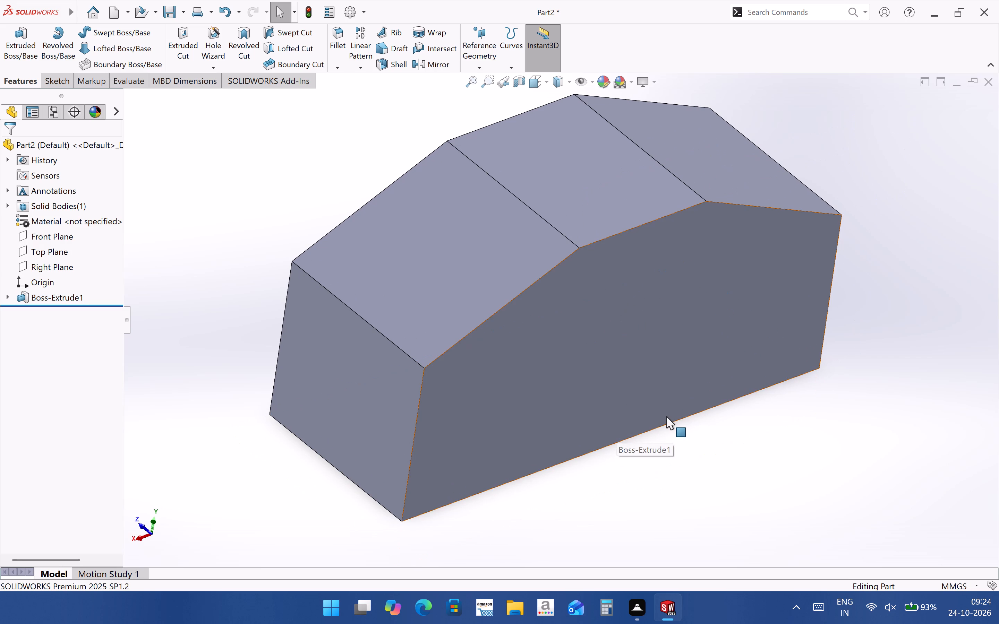
# Examine the extruded boss's front, back, sloped and underside faces from several angles, ending with the whole part fitted in view.
pyautogui.moveTo(726, 456); pyautogui.dragTo(708, 469, button='middle')
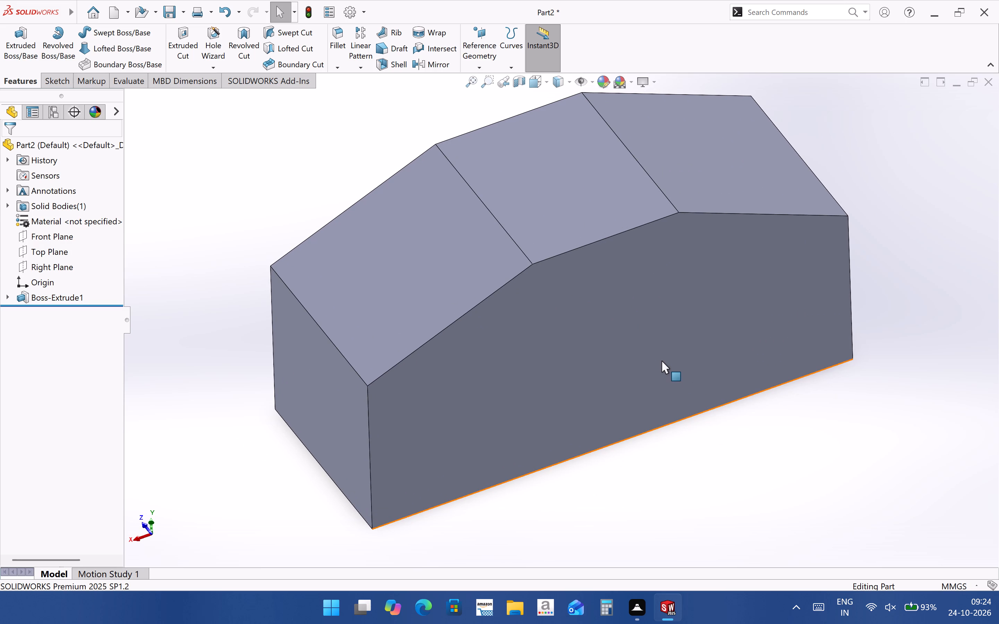
pyautogui.moveTo(898, 457); pyautogui.dragTo(887, 374, button='middle')
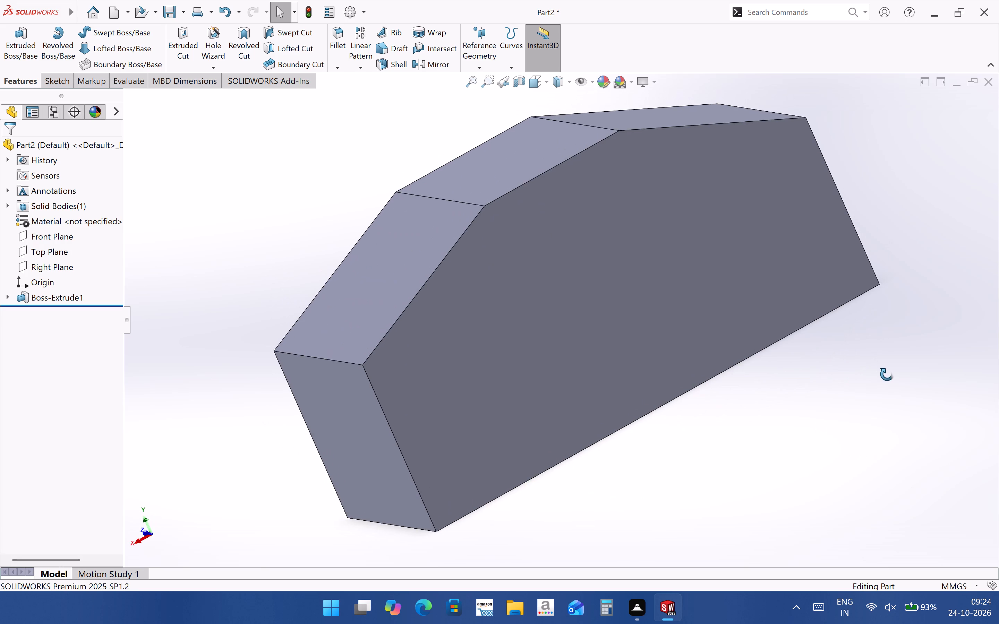
pyautogui.moveTo(887, 374); pyautogui.dragTo(938, 317, button='middle')
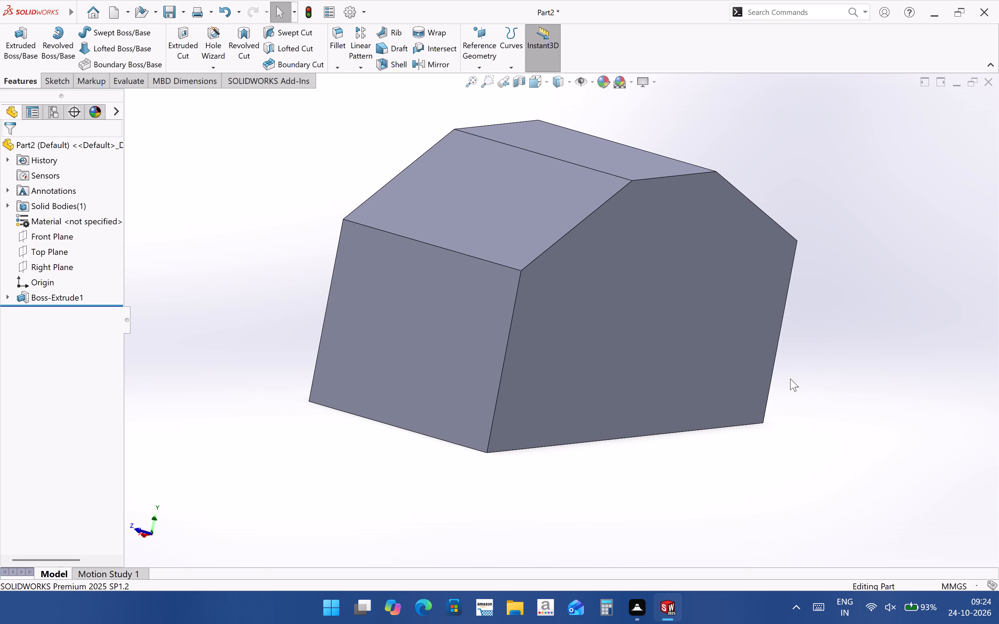
pyautogui.moveTo(624, 233); pyautogui.dragTo(569, 260, button='middle')
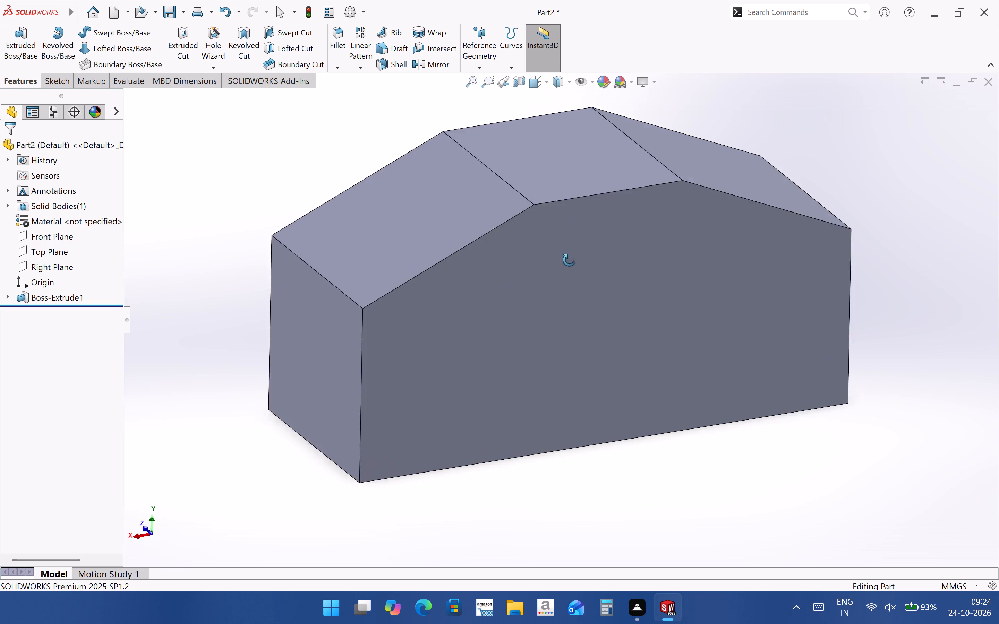
pyautogui.moveTo(569, 260); pyautogui.dragTo(548, 326, button='middle')
pyautogui.moveTo(569, 340); pyautogui.dragTo(586, 299, button='middle')
pyautogui.hscroll(-1, 595, 312)
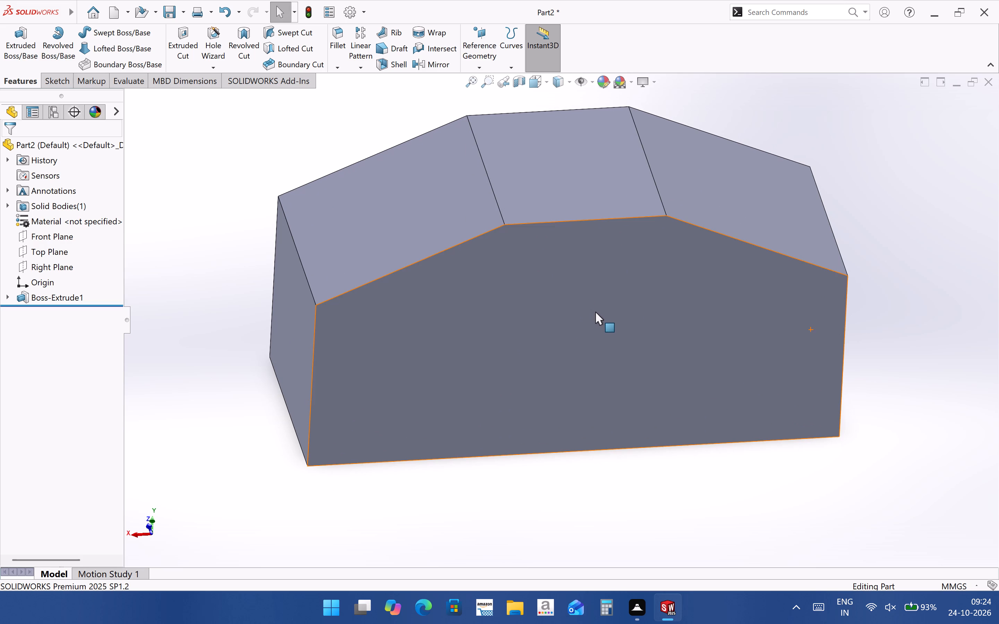
pyautogui.hscroll(-1, 596, 310)
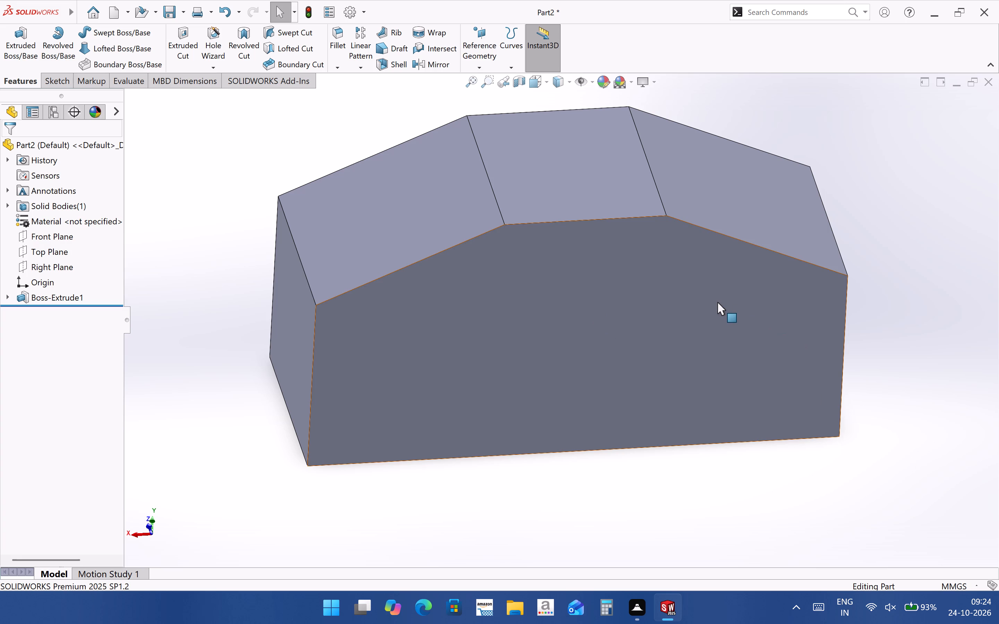
pyautogui.moveTo(709, 302); pyautogui.dragTo(444, 401, button='middle')
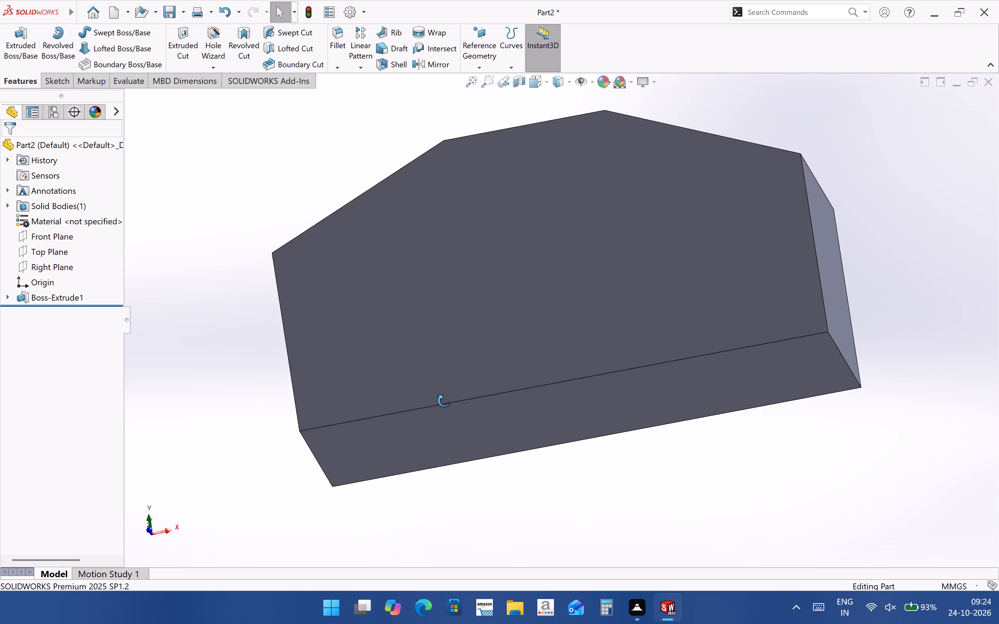
pyautogui.moveTo(444, 401); pyautogui.dragTo(451, 454, button='middle')
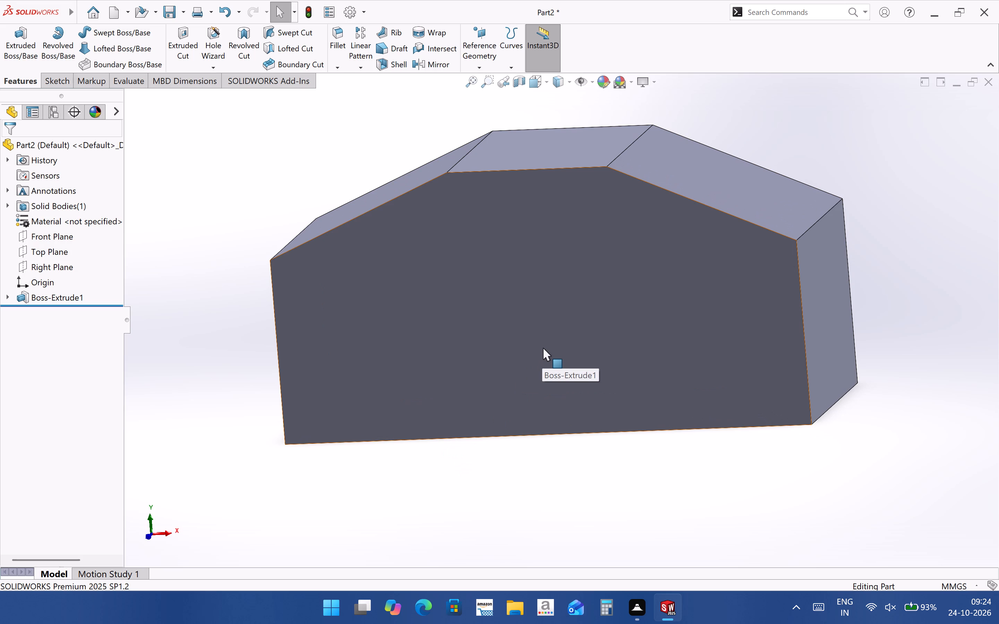
pyautogui.moveTo(550, 341); pyautogui.dragTo(503, 394, button='middle')
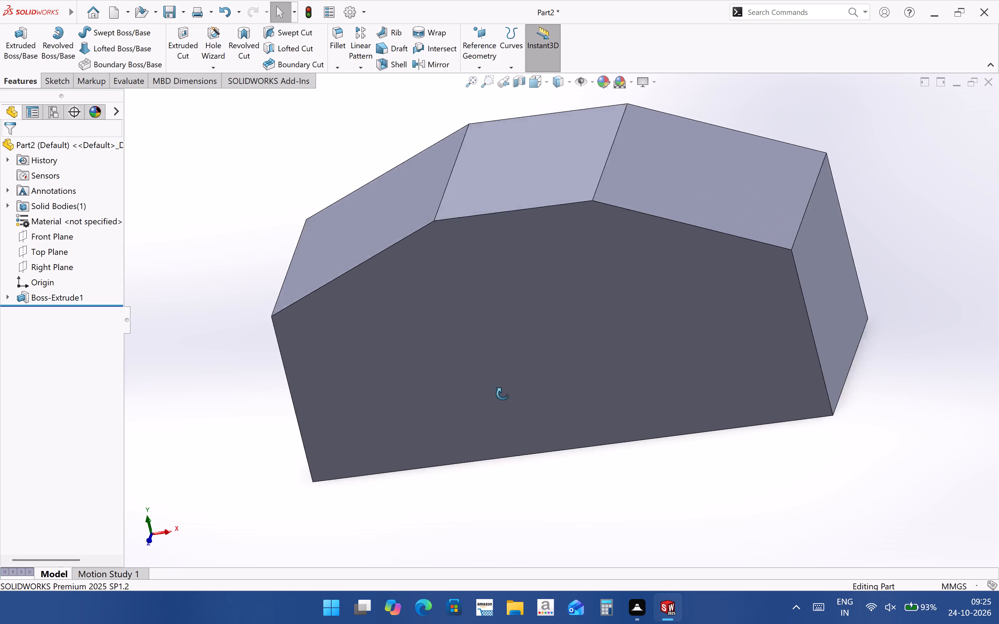
pyautogui.moveTo(503, 394); pyautogui.dragTo(344, 471, button='middle')
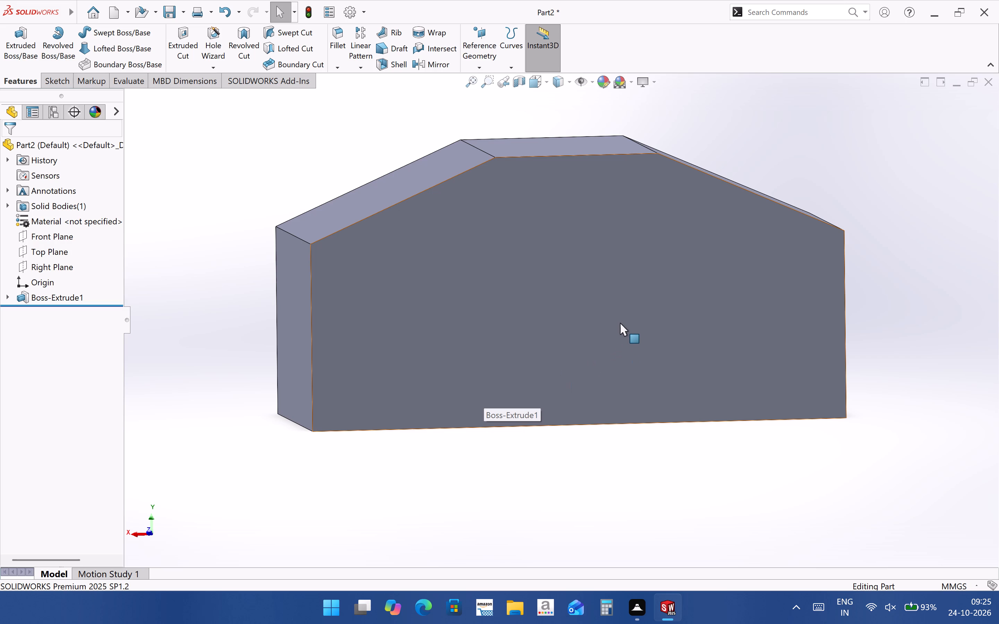
pyautogui.moveTo(624, 321); pyautogui.dragTo(611, 340, button='middle')
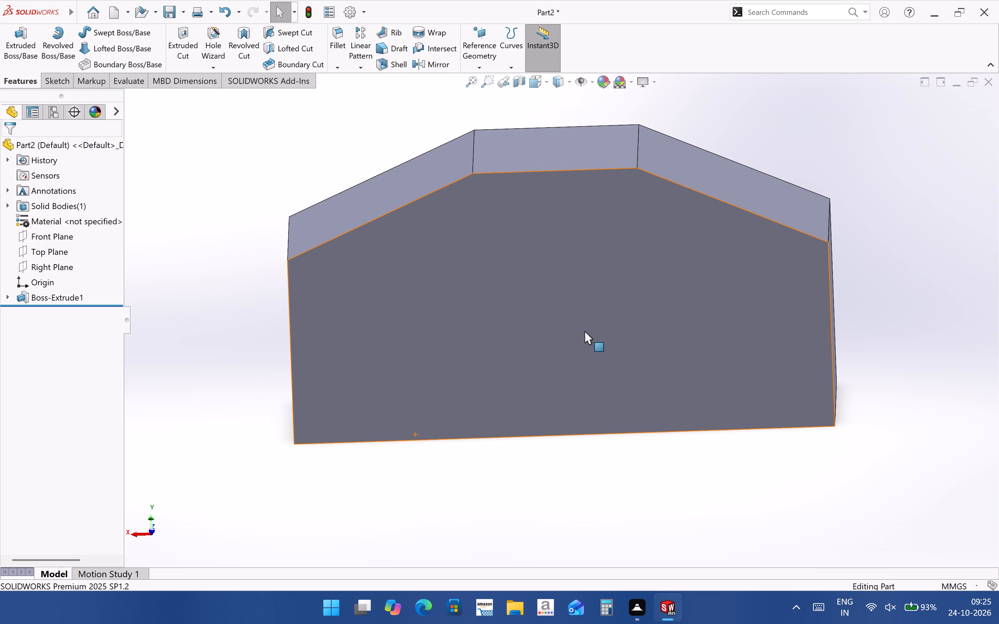
pyautogui.middleClick(584, 331)
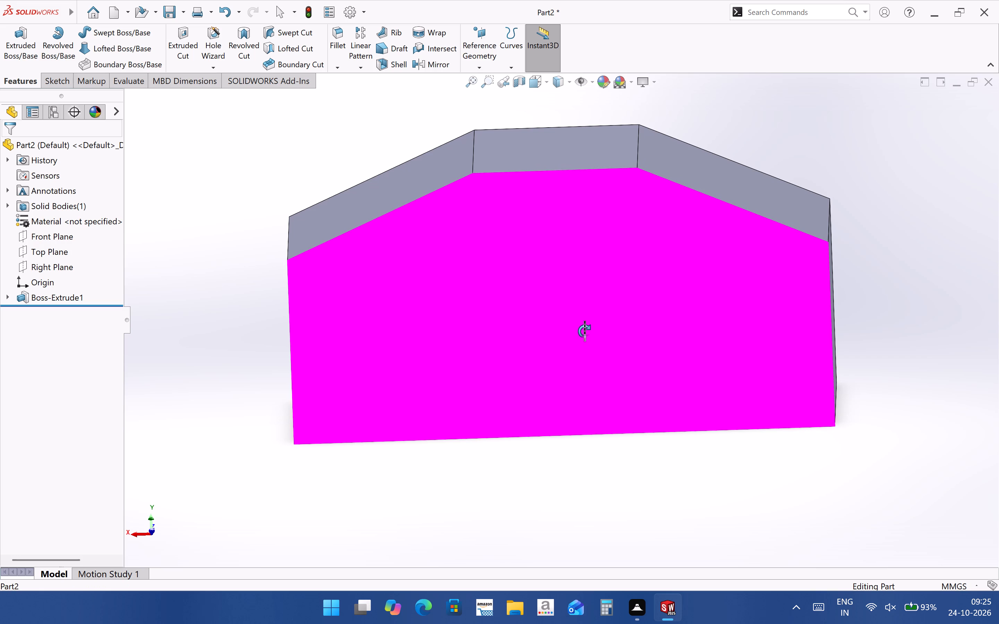
pyautogui.middleClick(584, 331)
pyautogui.click(971, 388)
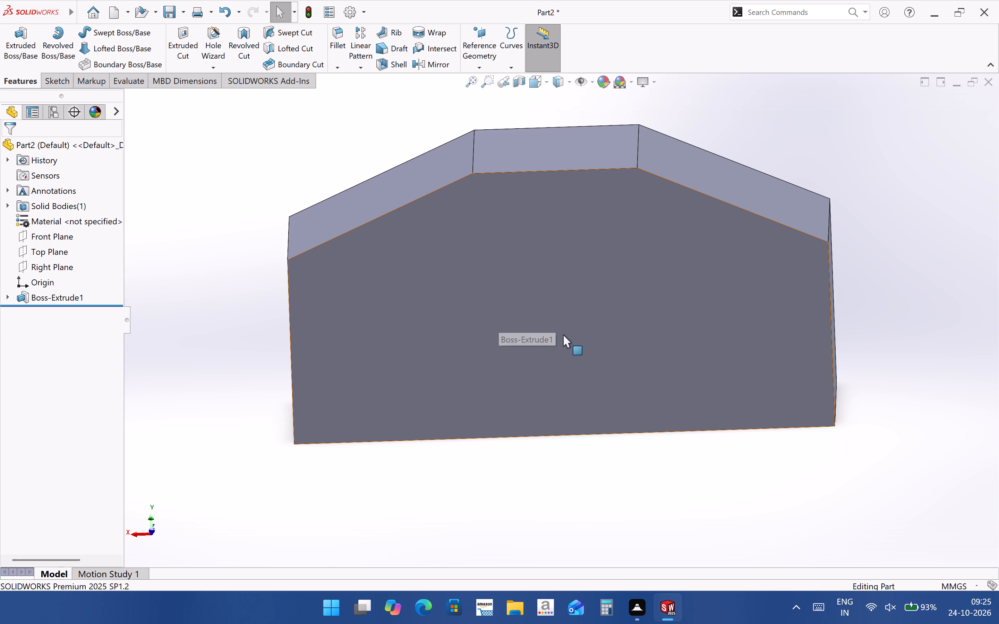
pyautogui.press('Up')
pyautogui.press('Up')
pyautogui.press('Up')
pyautogui.press('Up')
pyautogui.press('Down')
pyautogui.press('Down')
pyautogui.press('Down')
pyautogui.press('Down')
pyautogui.press('Down')
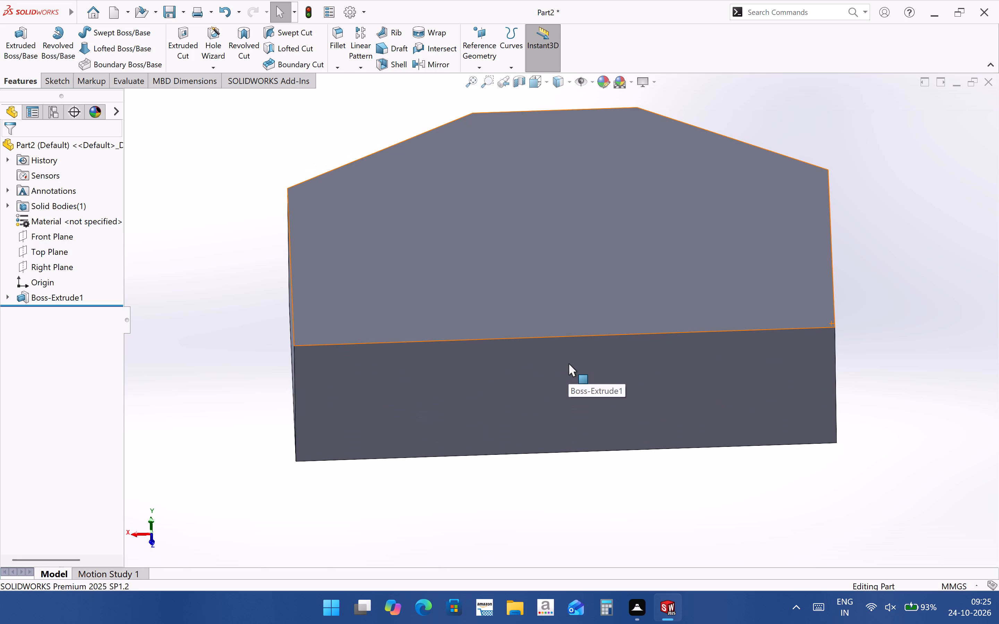
pyautogui.press('Left')
pyautogui.press('Left')
pyautogui.press('Left')
pyautogui.press('Left')
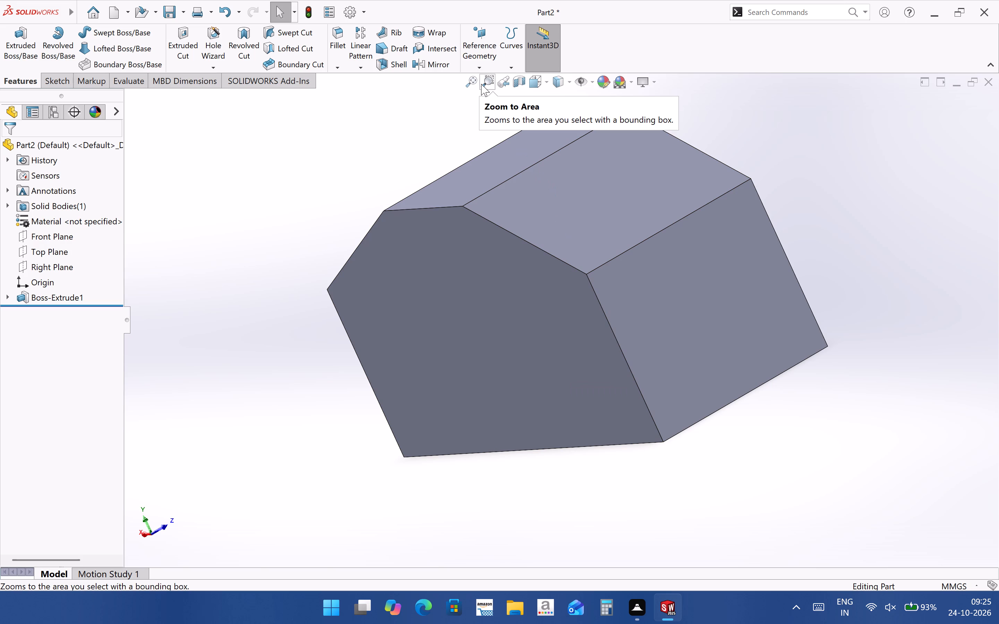
pyautogui.click(472, 85)
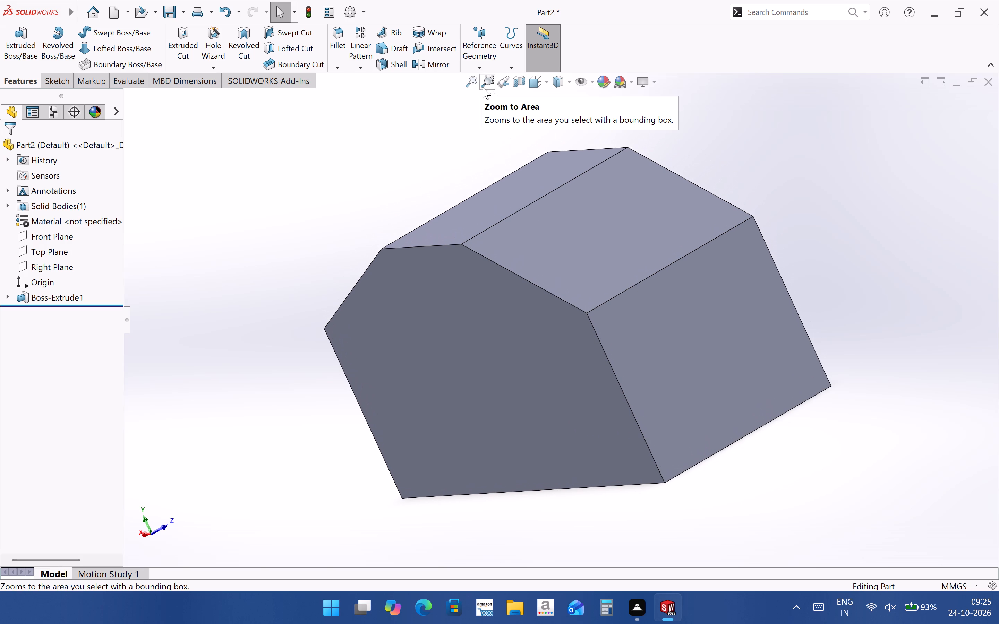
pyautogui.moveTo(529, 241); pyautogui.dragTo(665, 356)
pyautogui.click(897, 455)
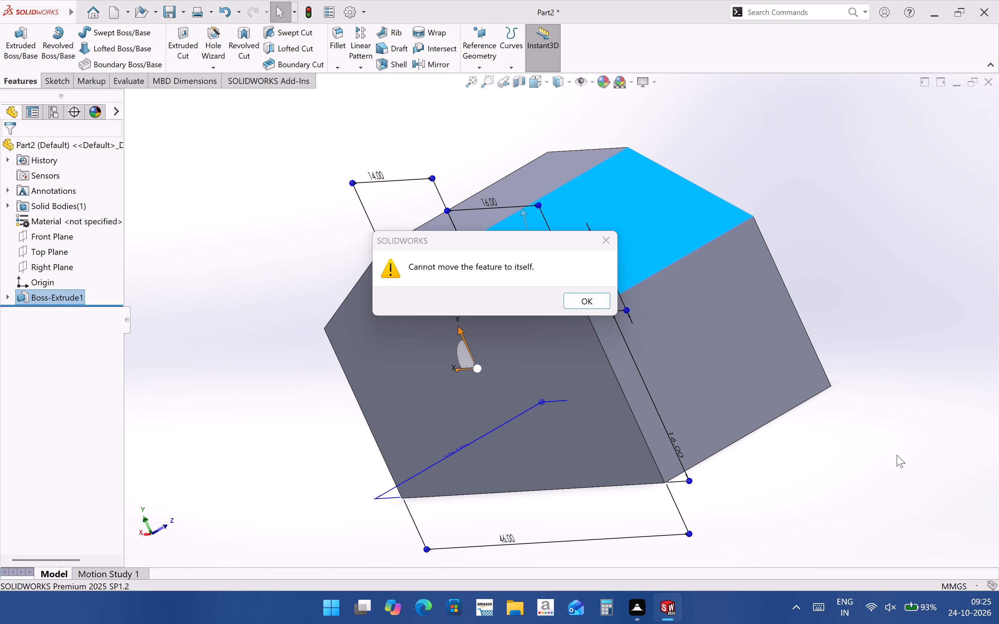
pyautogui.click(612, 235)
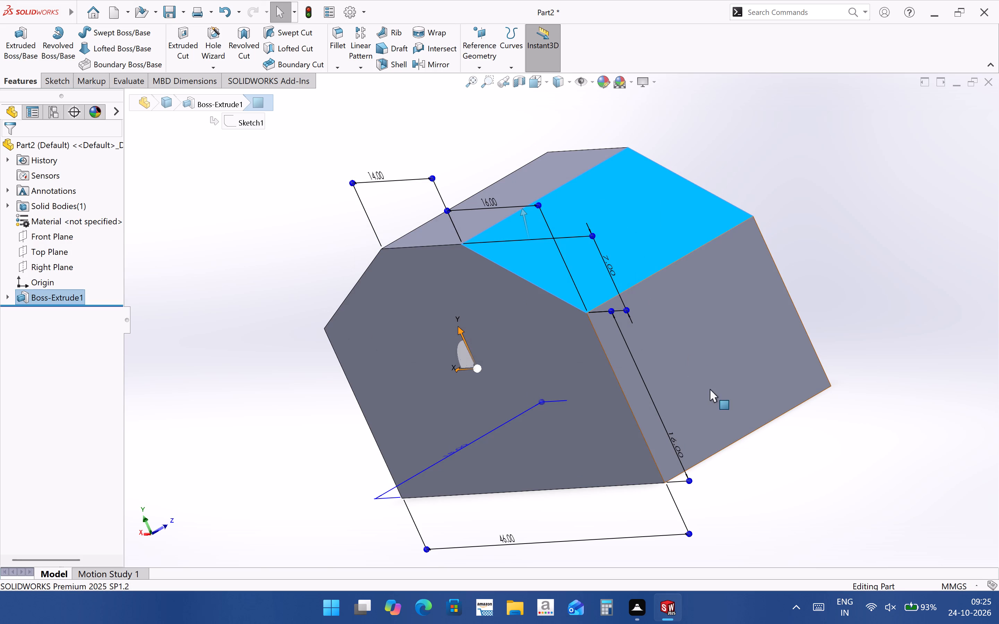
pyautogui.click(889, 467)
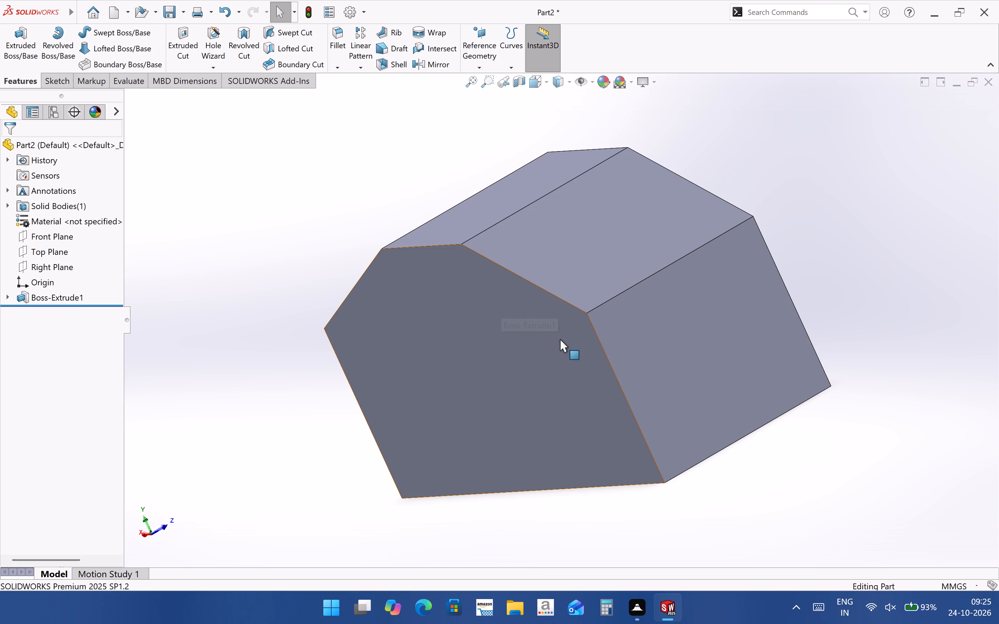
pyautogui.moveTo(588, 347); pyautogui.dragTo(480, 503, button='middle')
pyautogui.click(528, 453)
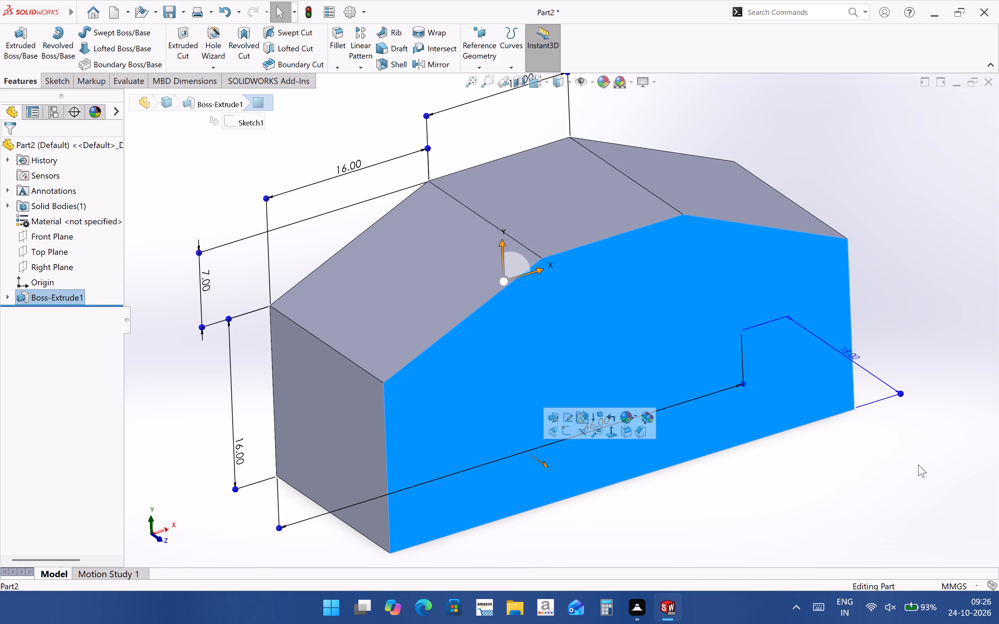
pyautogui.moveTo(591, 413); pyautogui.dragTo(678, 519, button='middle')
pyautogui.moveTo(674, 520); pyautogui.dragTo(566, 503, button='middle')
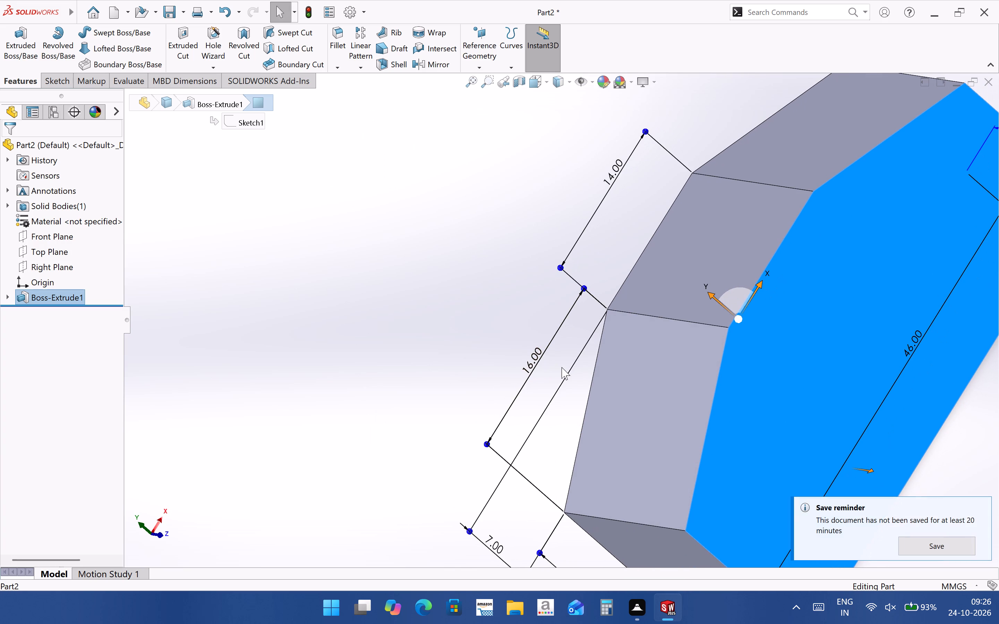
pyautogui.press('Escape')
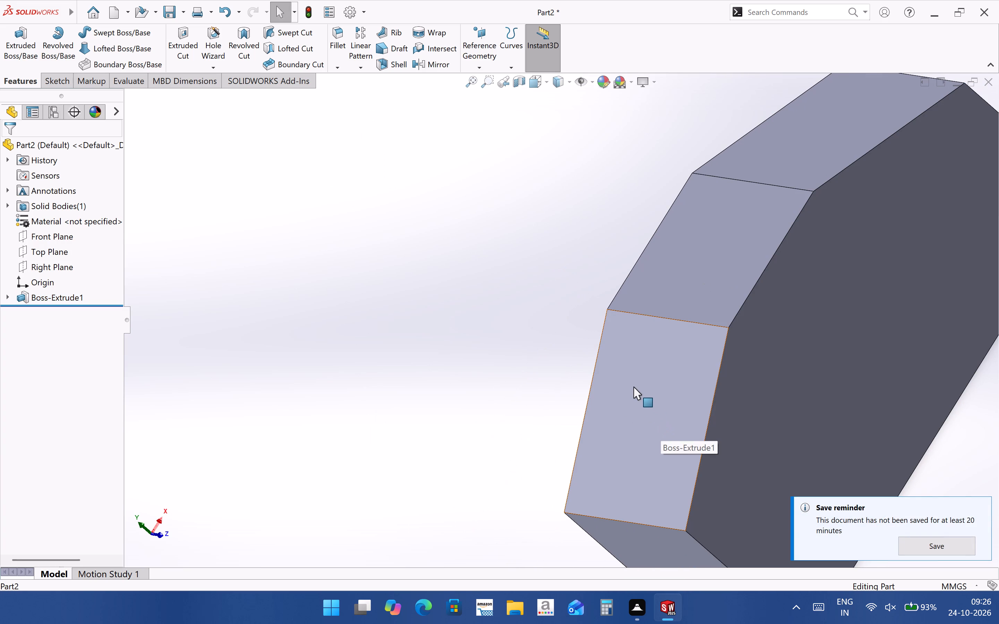
# Dismiss the save reminder and examine the extruded boss from several angles, ending on its large front profile face with the dimensions shown.
pyautogui.click(981, 509)
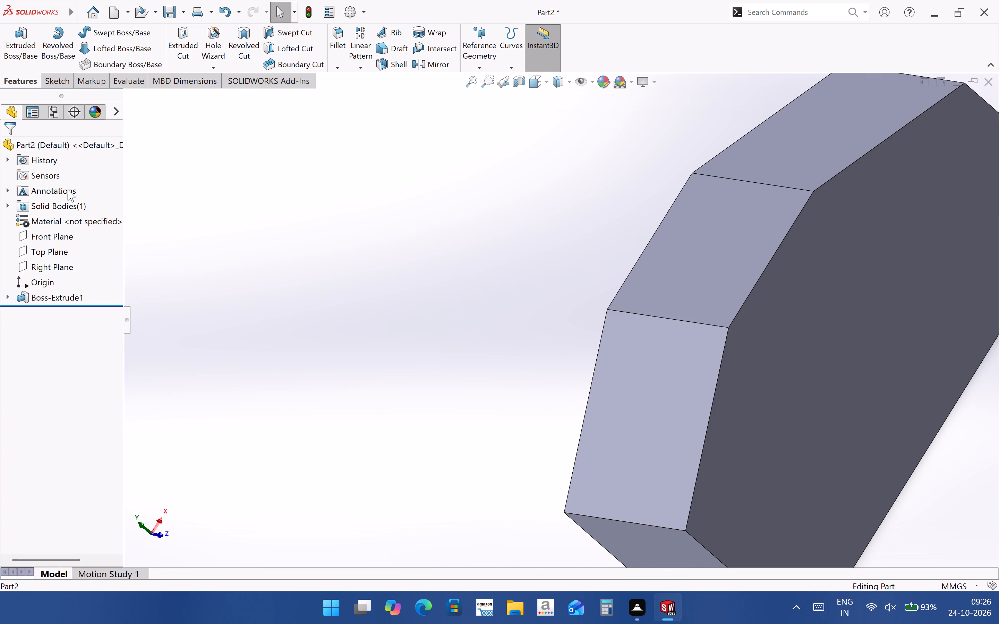
pyautogui.moveTo(596, 278); pyautogui.dragTo(336, 280, button='middle')
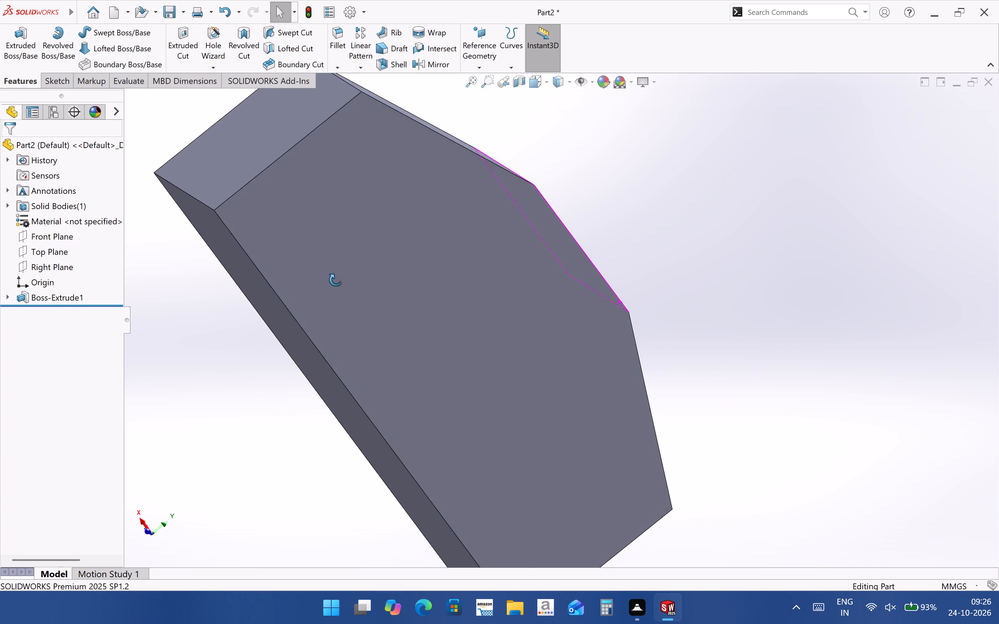
pyautogui.moveTo(336, 280); pyautogui.dragTo(274, 232, button='middle')
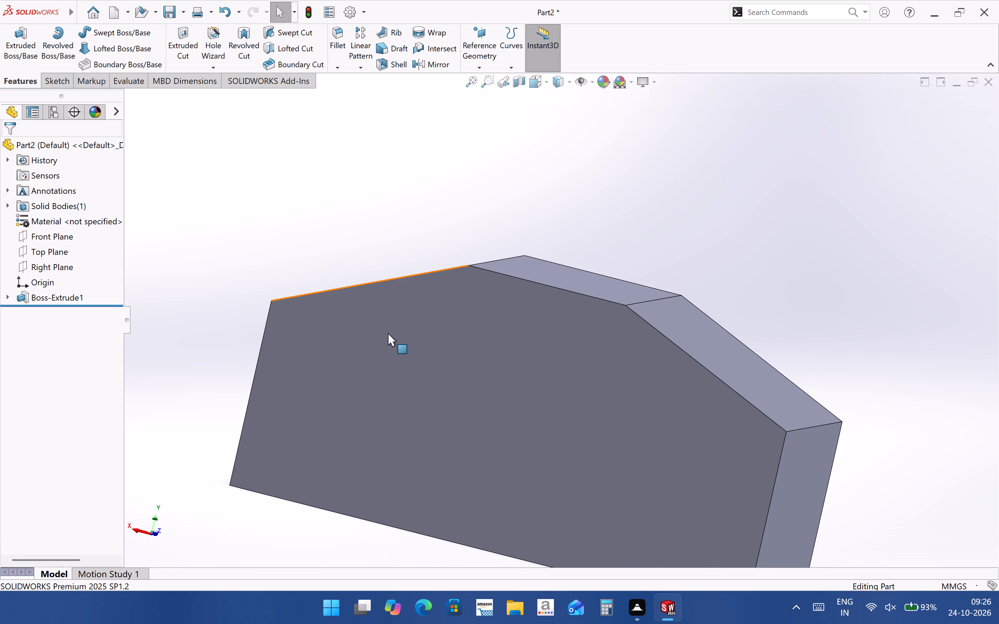
pyautogui.click(670, 281)
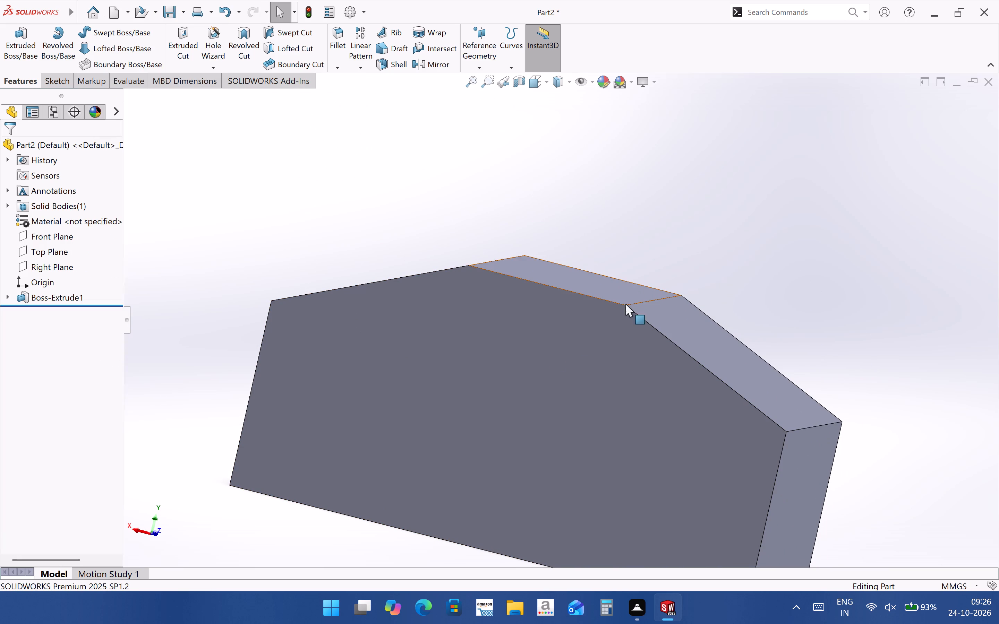
pyautogui.moveTo(569, 423); pyautogui.dragTo(335, 365, button='middle')
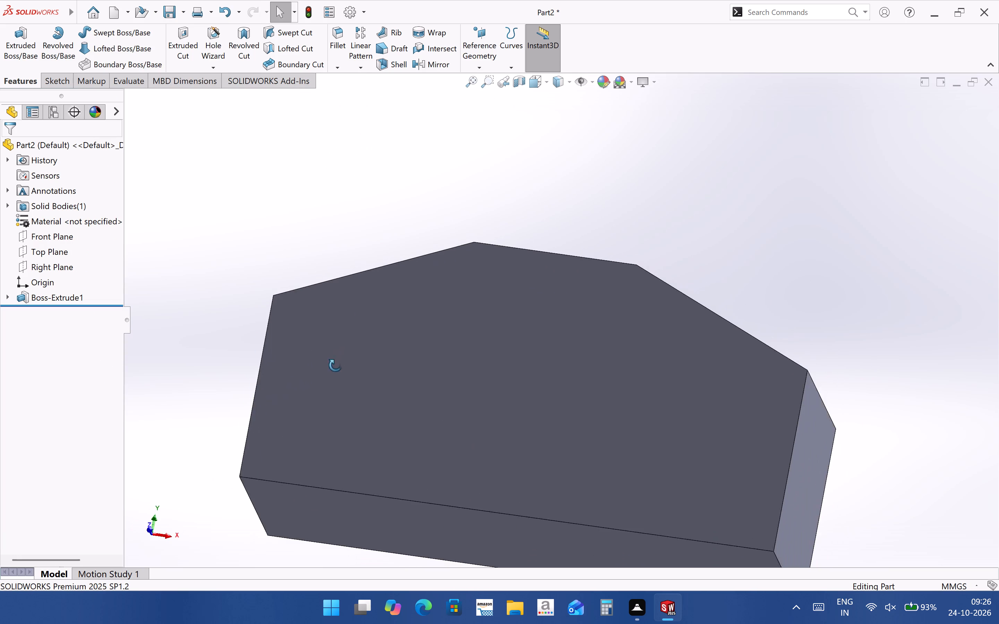
pyautogui.moveTo(335, 365); pyautogui.dragTo(402, 418, button='middle')
pyautogui.click(627, 459)
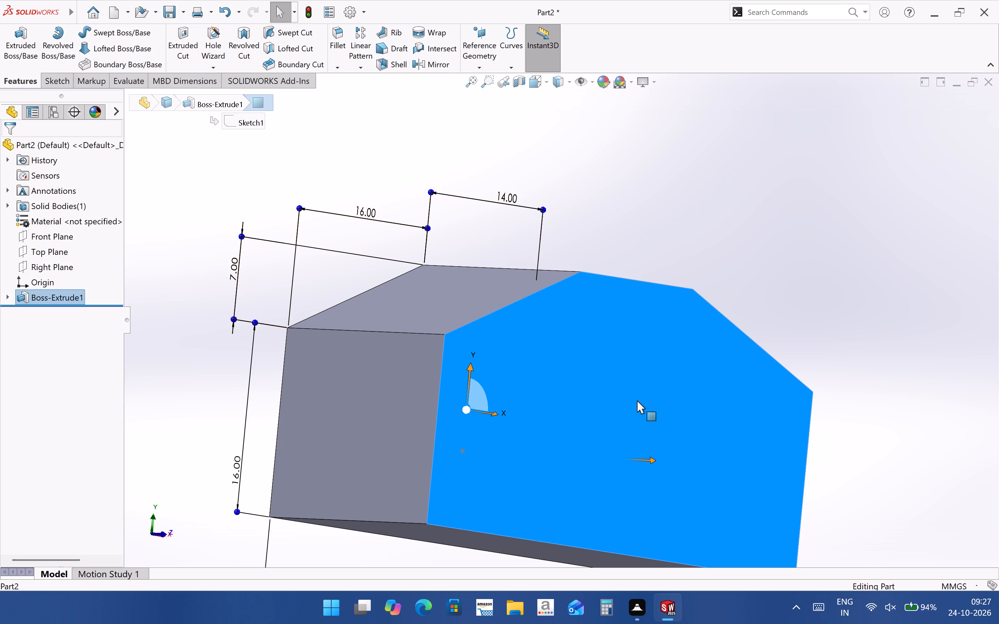
pyautogui.moveTo(640, 403); pyautogui.dragTo(538, 523, button='middle')
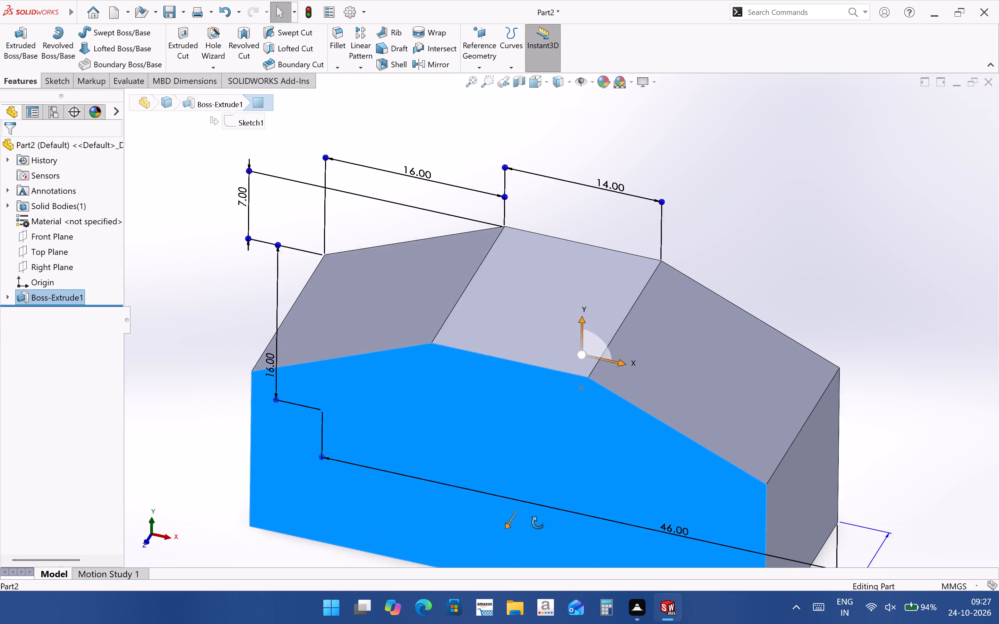
pyautogui.moveTo(538, 523); pyautogui.dragTo(558, 472, button='middle')
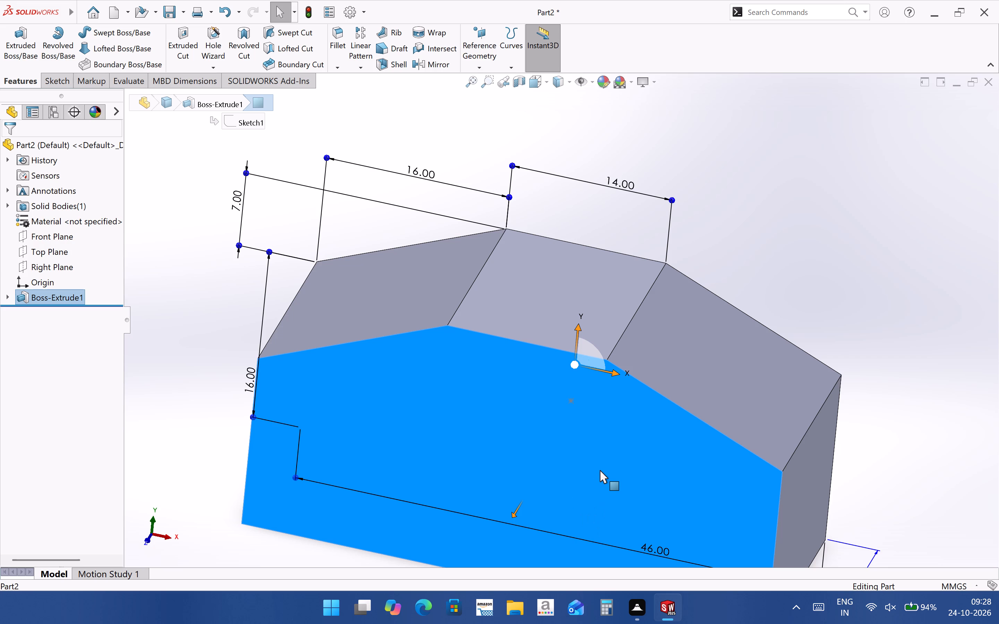
pyautogui.click(560, 460)
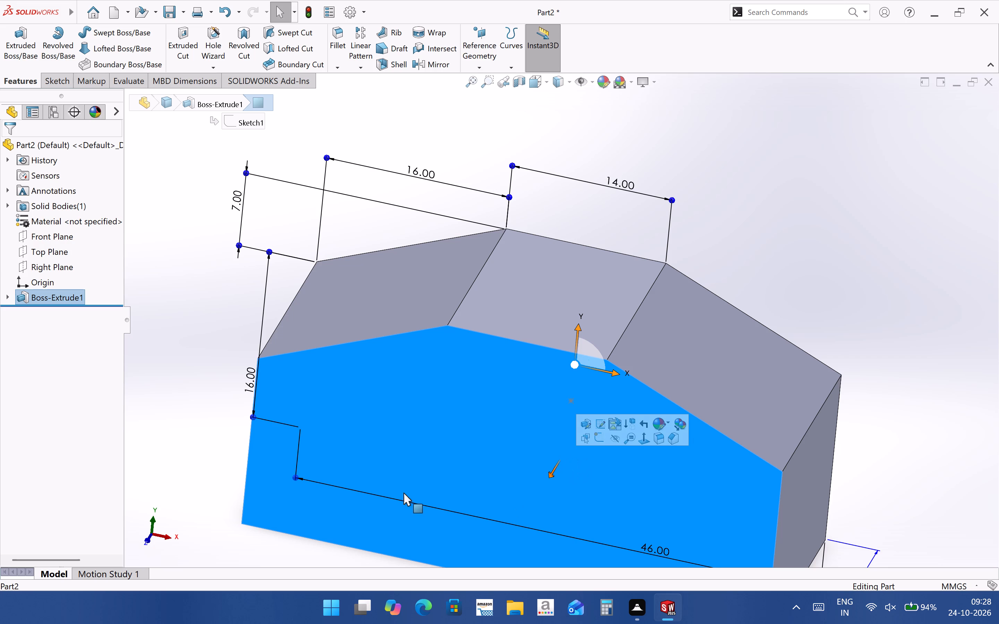
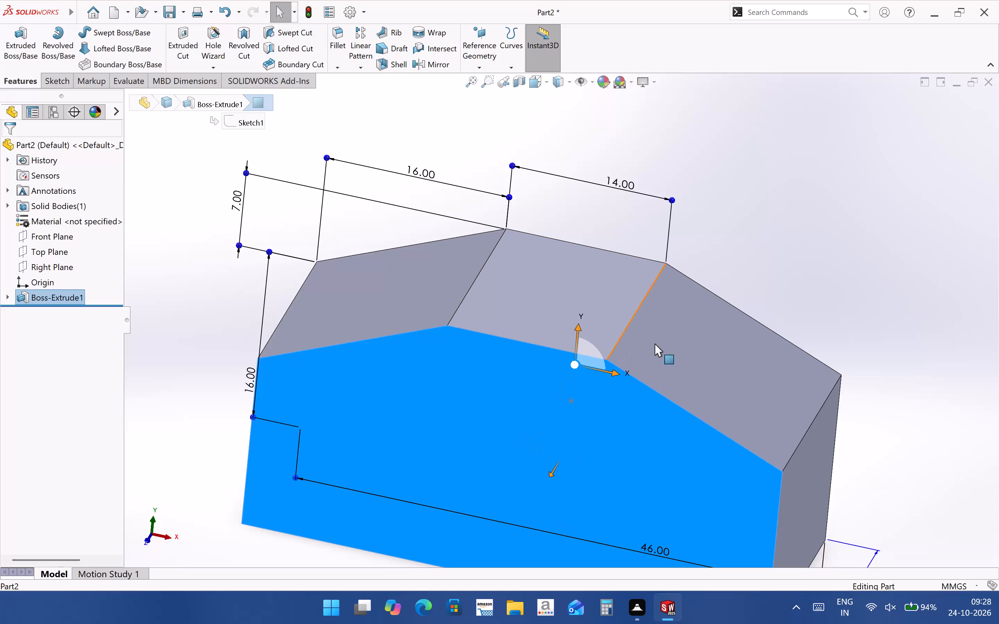
# Examine the extruded boss's front, sloped upper and end faces from several angles, clearing the front face selection before returning to a front view.
pyautogui.hscroll(-1, 658, 345)
pyautogui.hscroll(-2, 679, 430)
pyautogui.moveTo(664, 419); pyautogui.dragTo(556, 465, button='middle')
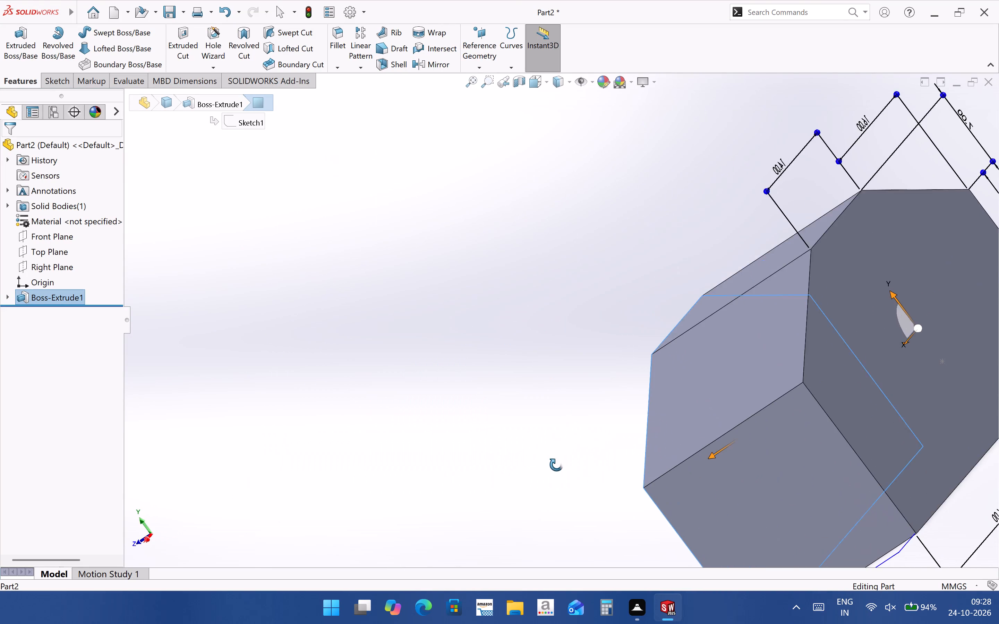
pyautogui.moveTo(556, 465); pyautogui.dragTo(656, 429, button='middle')
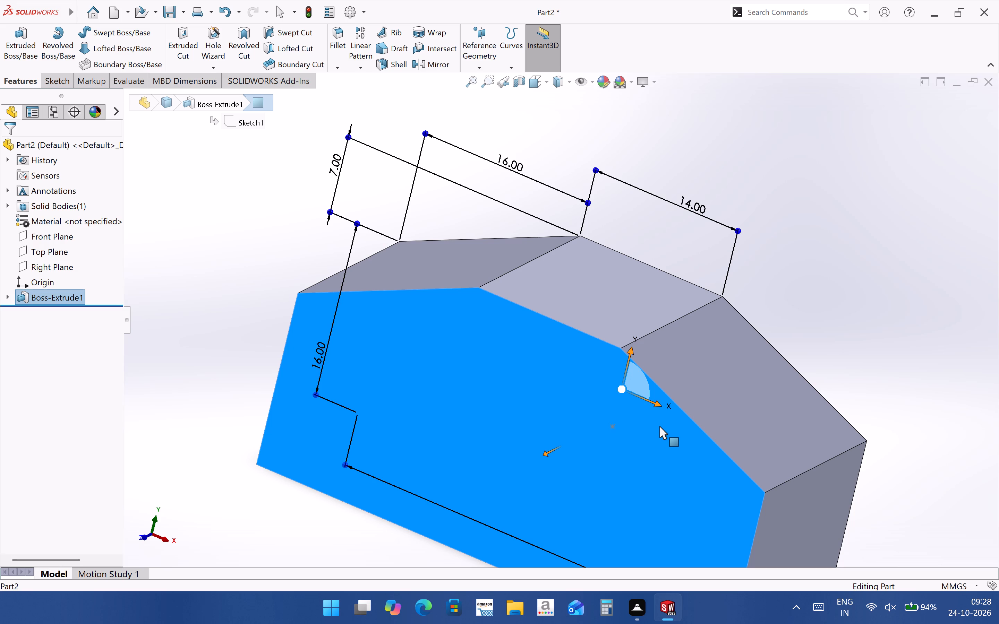
pyautogui.moveTo(641, 397); pyautogui.dragTo(609, 360, button='middle')
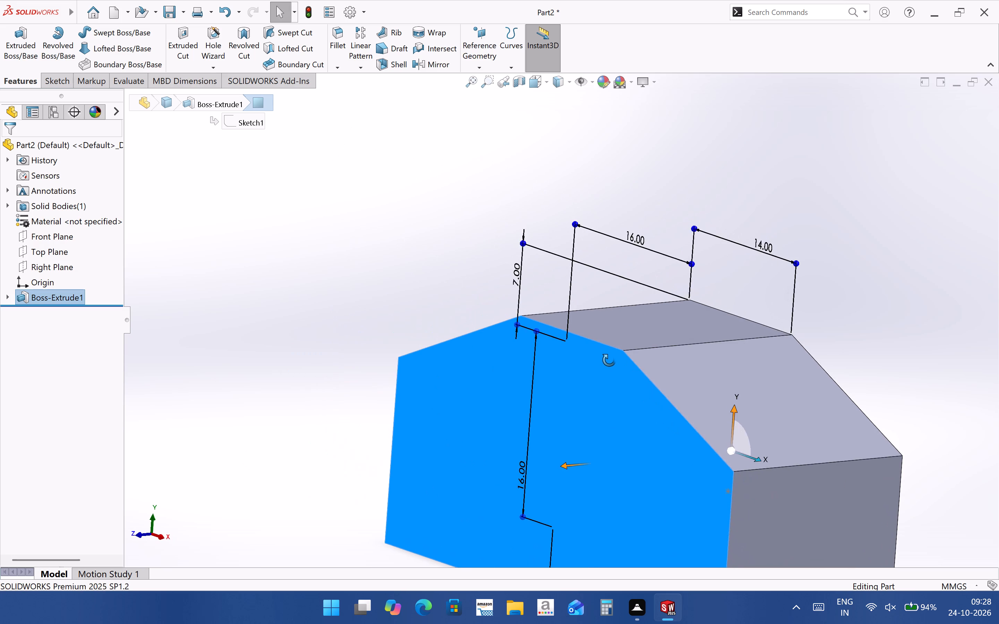
pyautogui.moveTo(609, 360); pyautogui.dragTo(710, 418, button='middle')
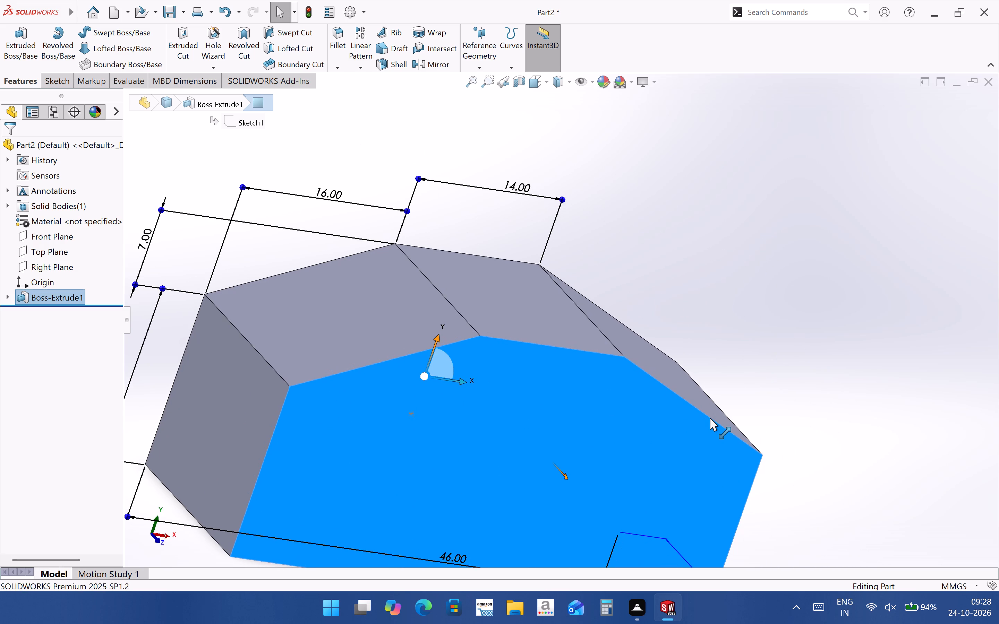
pyautogui.moveTo(710, 418); pyautogui.dragTo(667, 583, button='middle')
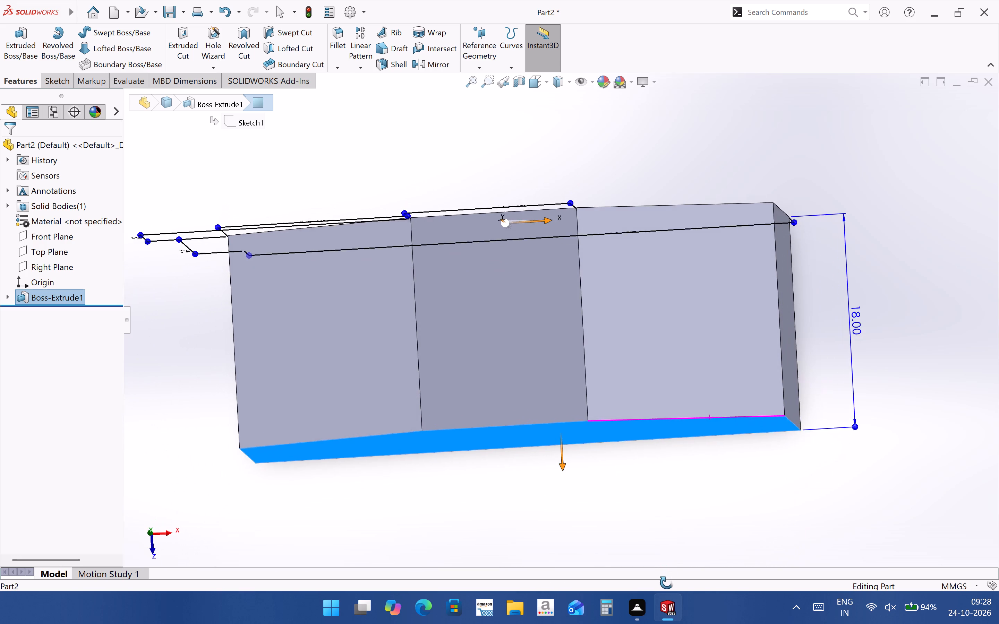
pyautogui.moveTo(667, 583); pyautogui.dragTo(681, 544, button='middle')
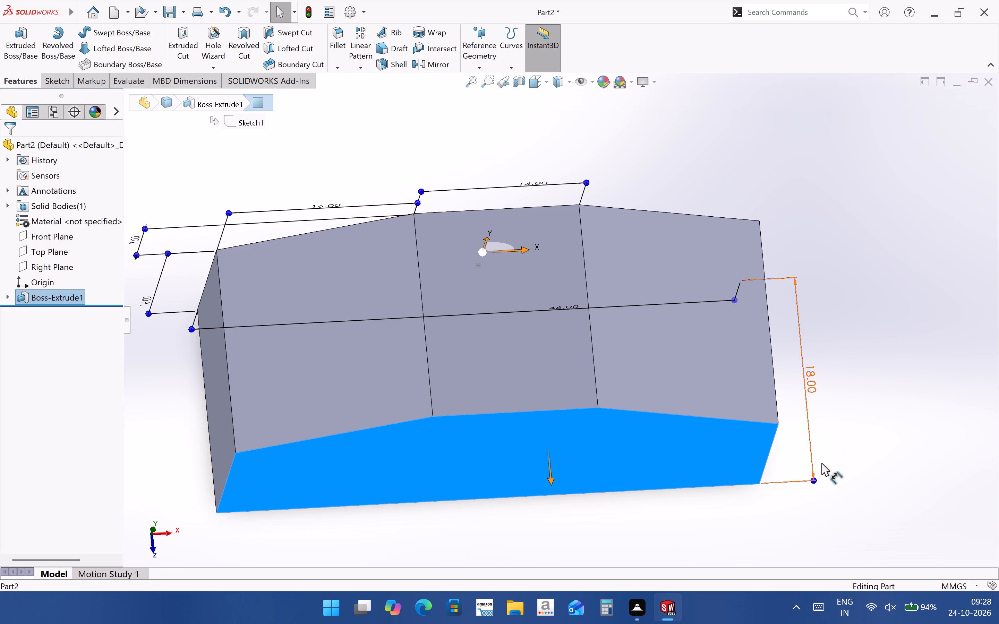
pyautogui.click(870, 448)
pyautogui.moveTo(583, 417); pyautogui.dragTo(573, 327, button='middle')
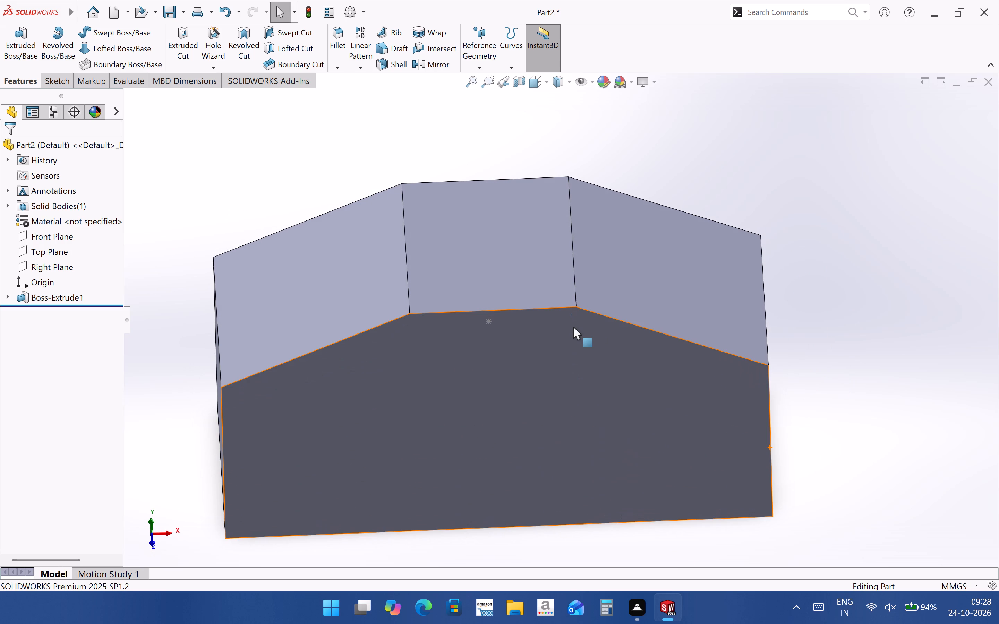
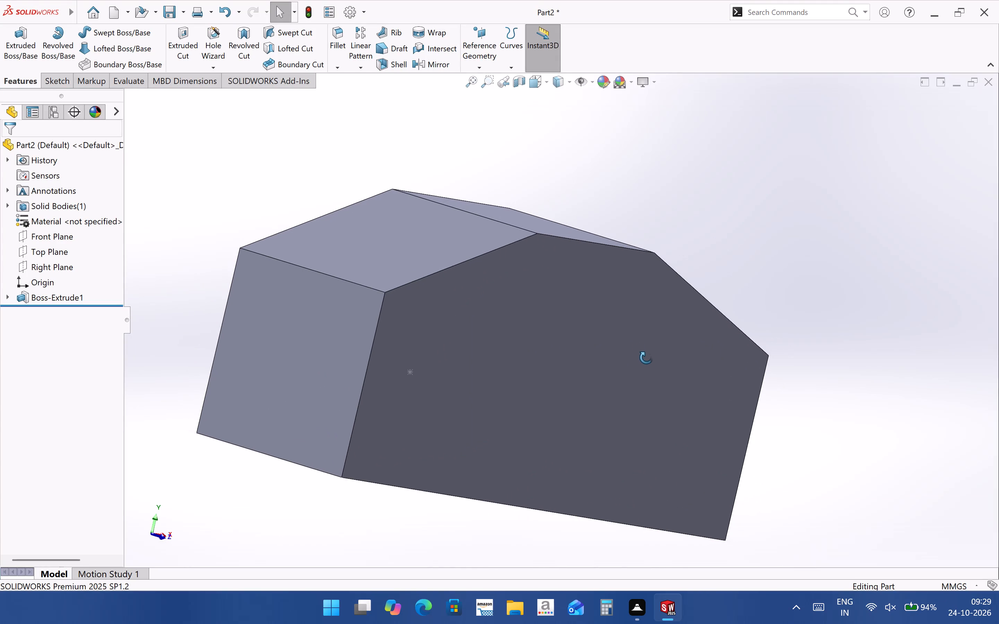
# Inspect the boss straight on, first normal to its front face and then normal to the Top Plane.
pyautogui.click(649, 390)
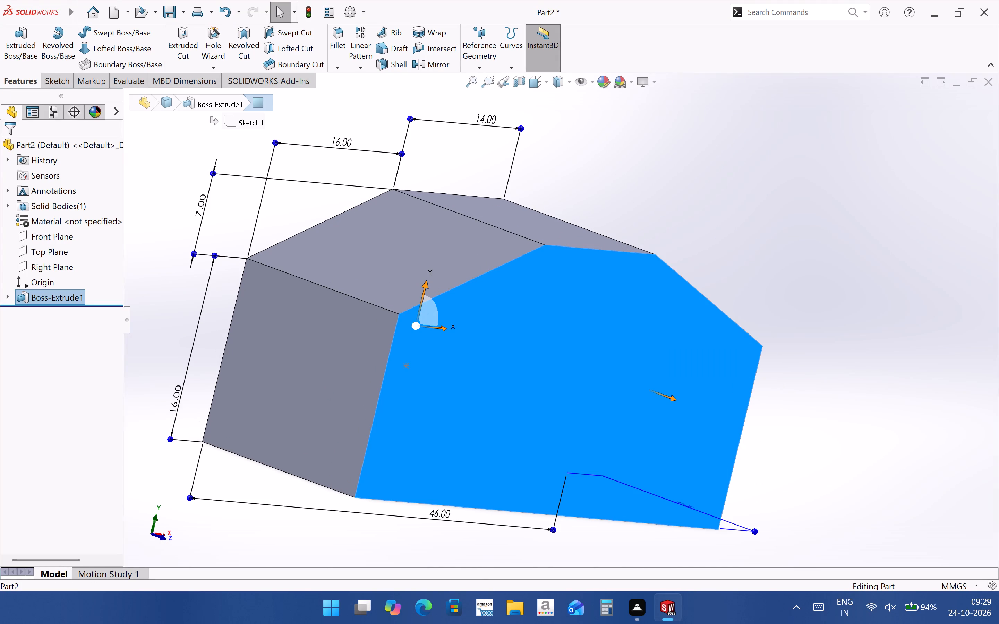
pyautogui.hotkey('ctrl', '9')
pyautogui.hotkey('ctrl', '8')
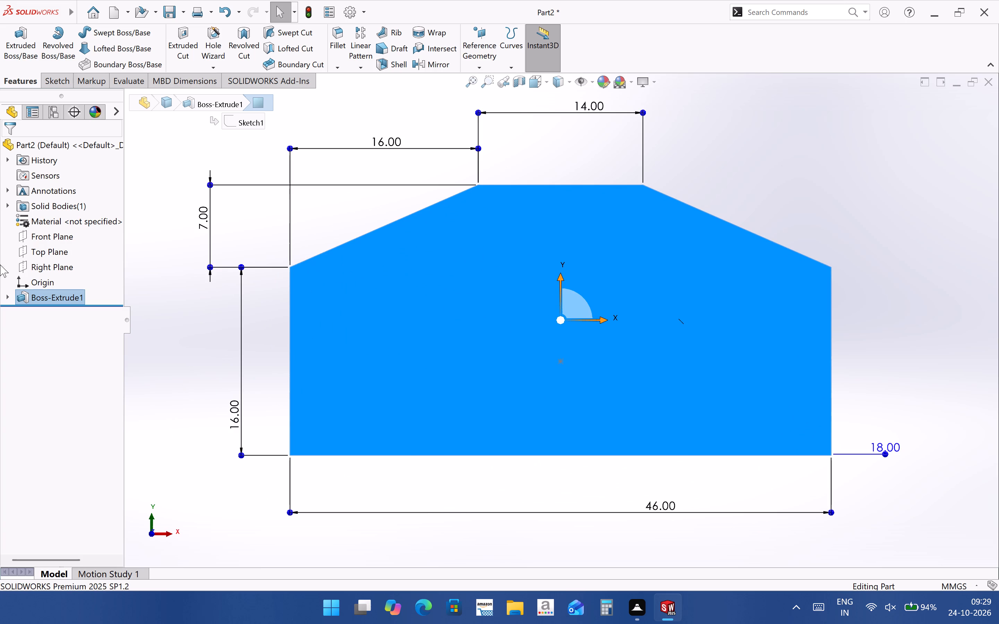
pyautogui.click(31, 277)
pyautogui.click(44, 255)
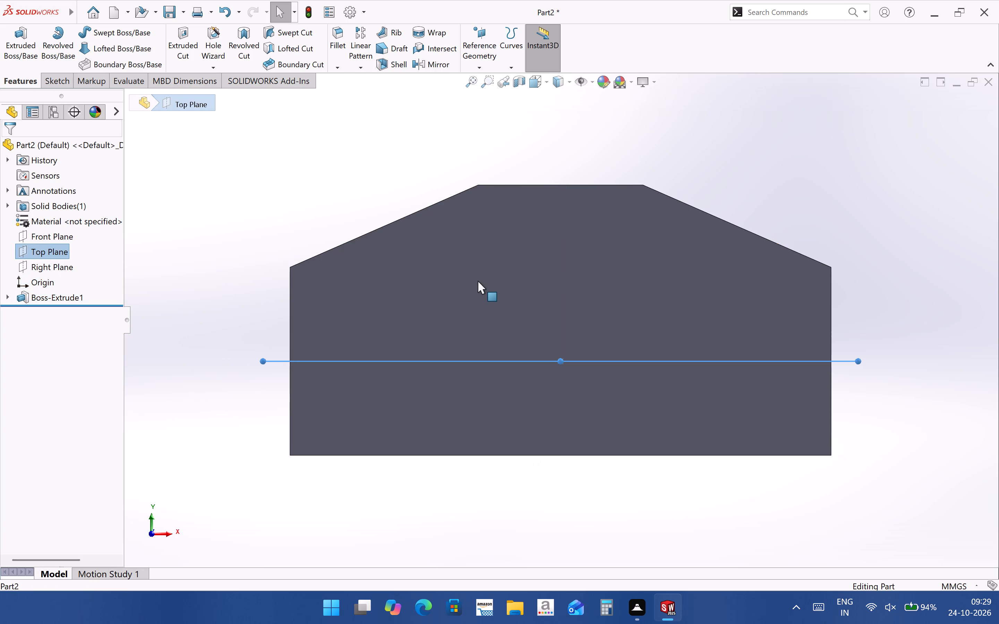
pyautogui.hotkey('ctrl', '8')
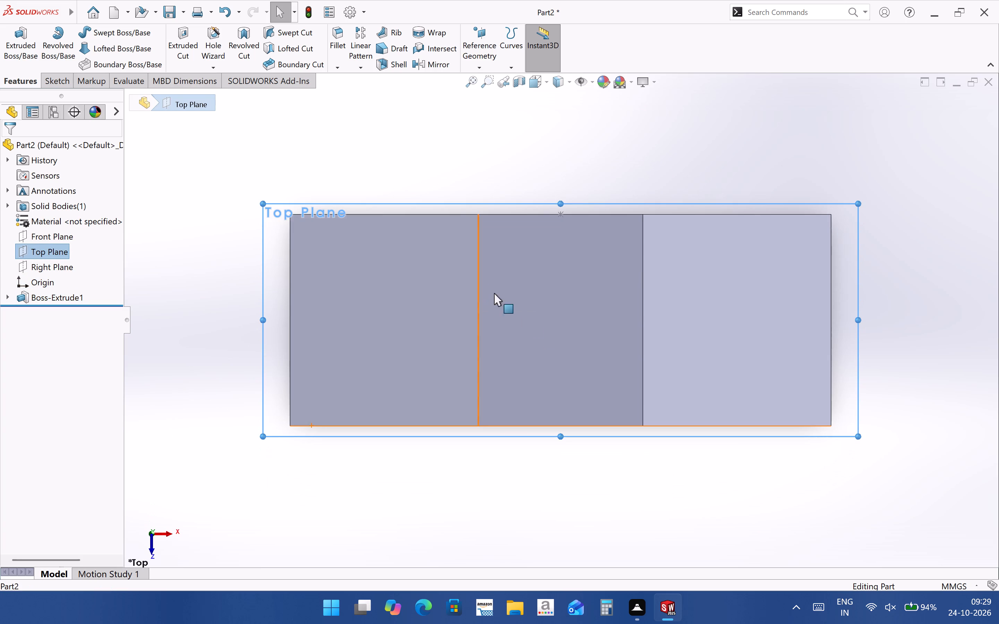
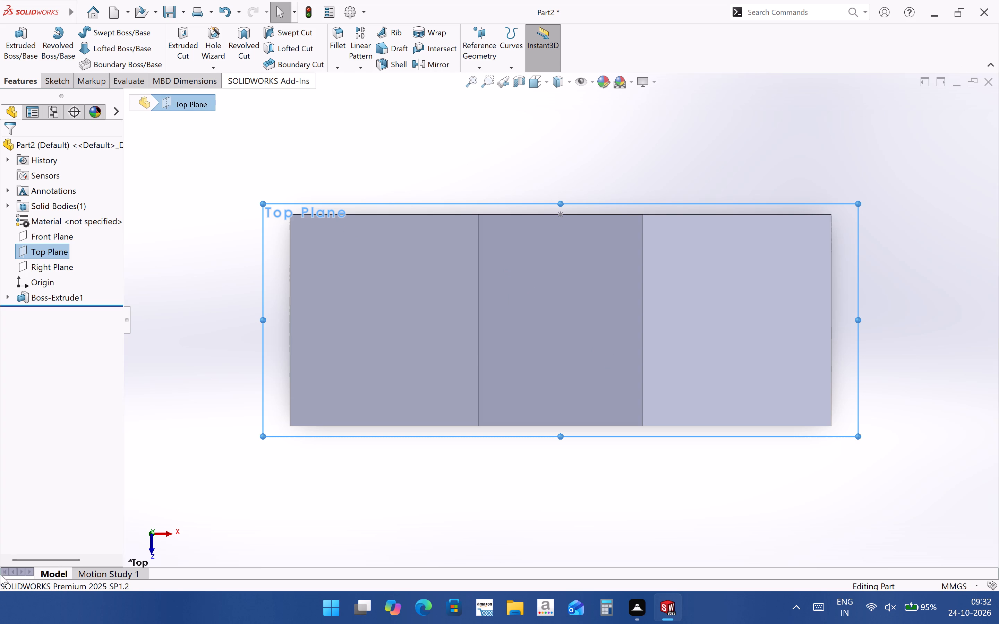
# Examine the boss from several angles, including its sloped upper faces, front face and underside.
pyautogui.scroll(4, 300, 197)
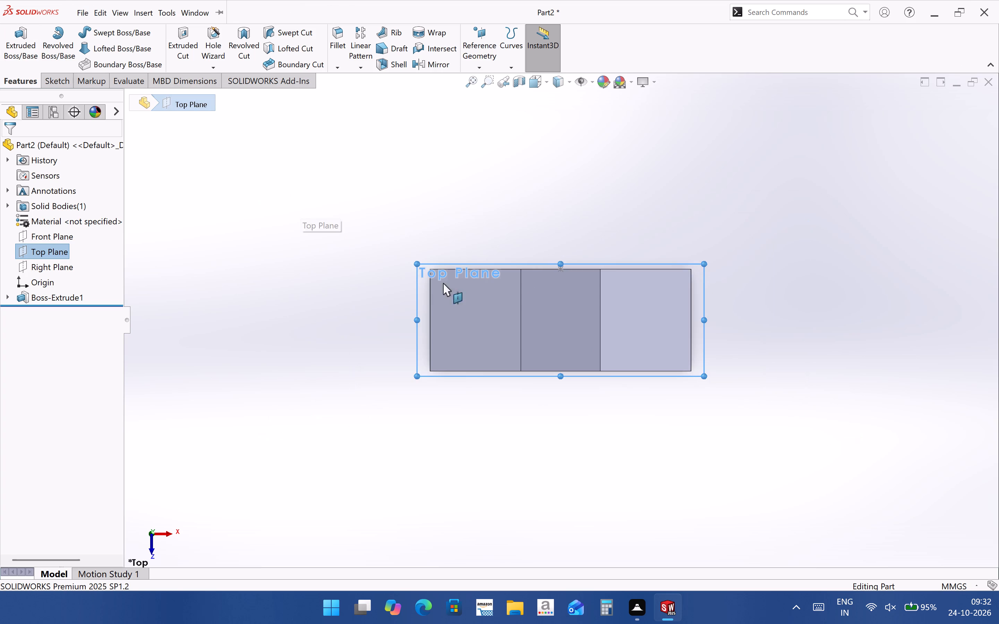
pyautogui.scroll(-3, 567, 274)
pyautogui.moveTo(516, 373); pyautogui.dragTo(457, 344, button='middle')
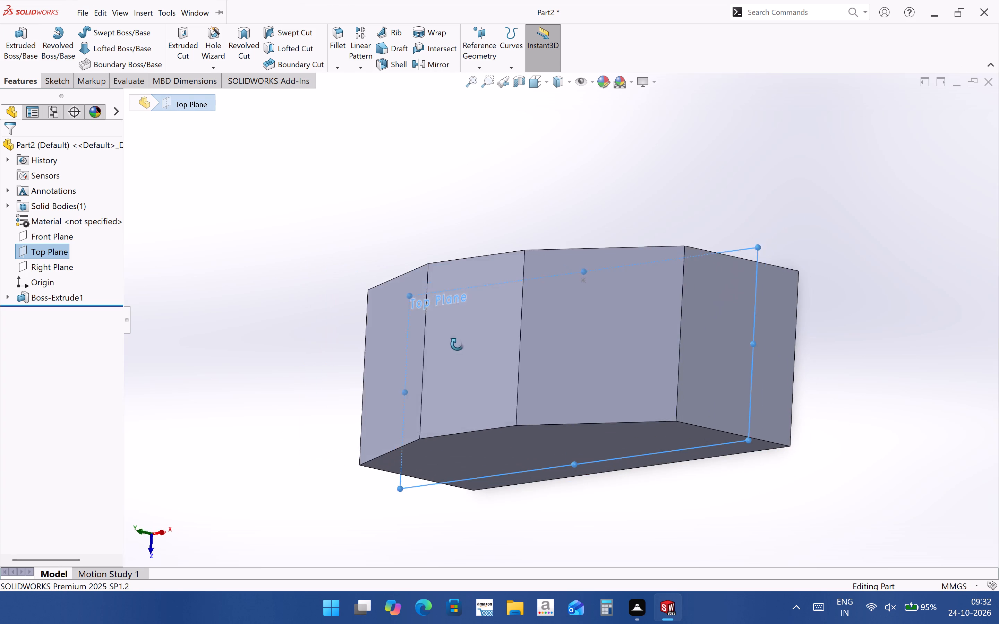
pyautogui.moveTo(457, 344); pyautogui.dragTo(538, 337, button='middle')
pyautogui.moveTo(577, 329); pyautogui.dragTo(615, 380, button='middle')
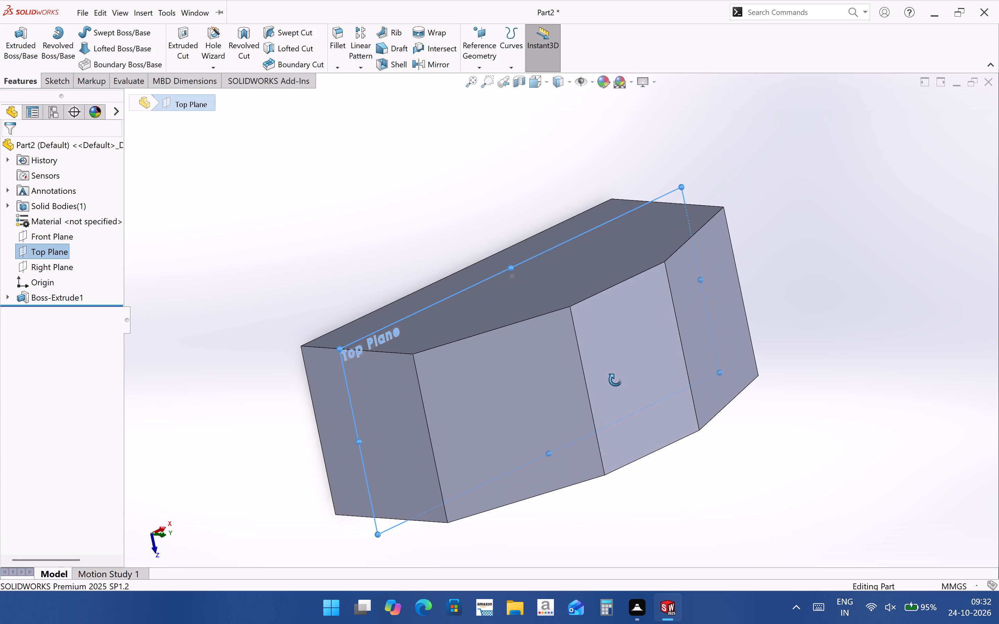
pyautogui.moveTo(615, 380); pyautogui.dragTo(588, 310, button='middle')
pyautogui.click(997, 477)
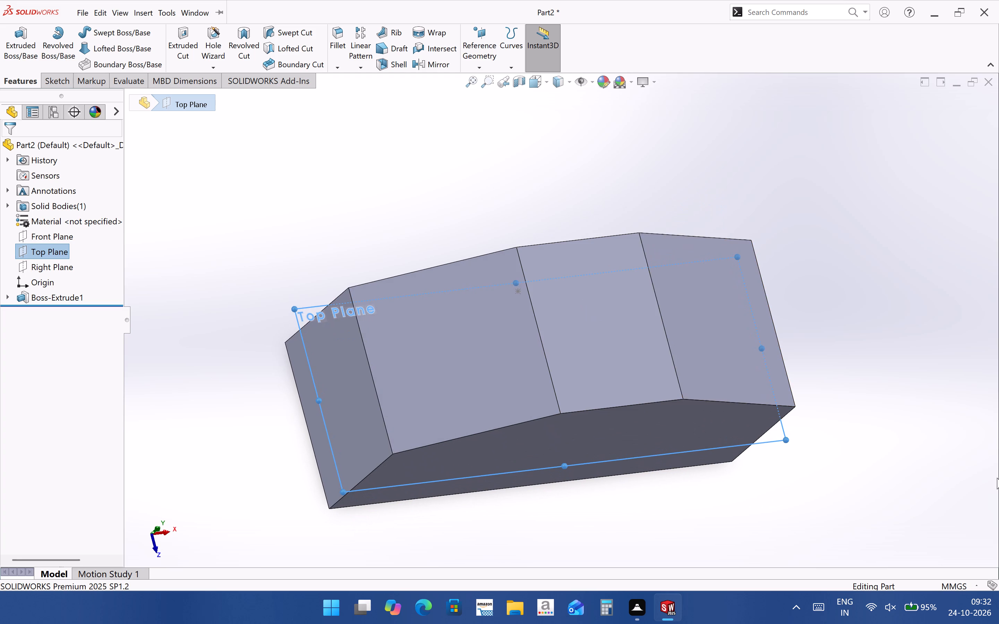
pyautogui.scroll(2, 536, 410)
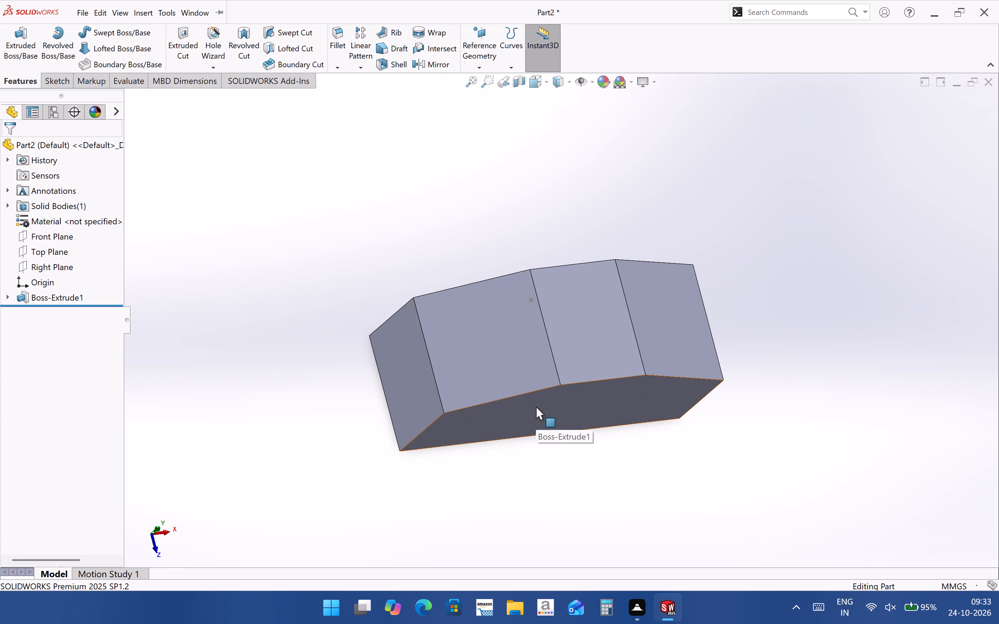
pyautogui.scroll(-1, 596, 419)
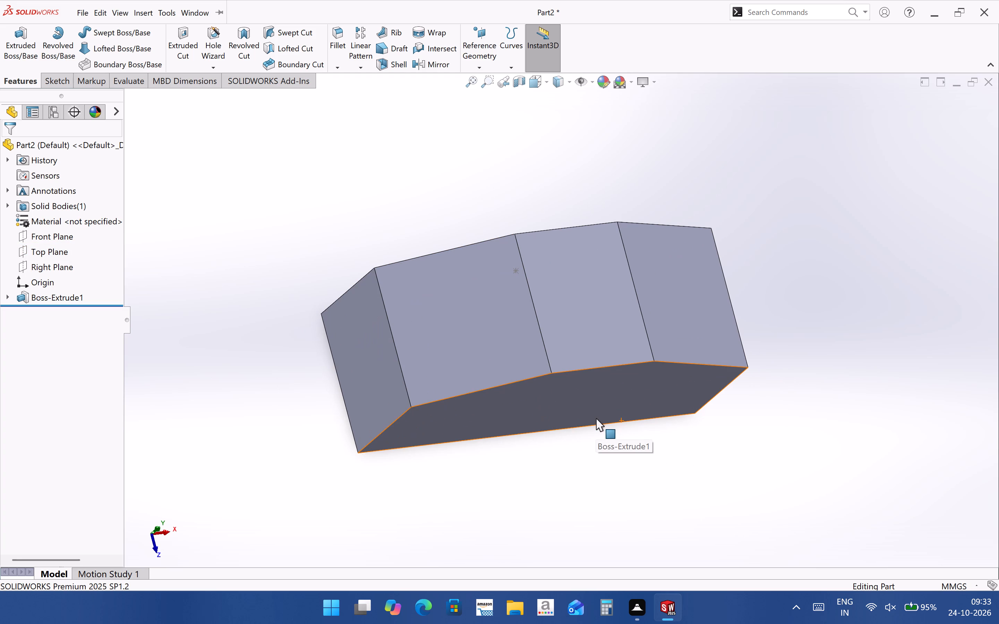
pyautogui.scroll(-1, 596, 418)
pyautogui.scroll(2, 574, 356)
pyautogui.scroll(-1, 578, 362)
pyautogui.moveTo(587, 377); pyautogui.dragTo(552, 261, button='middle')
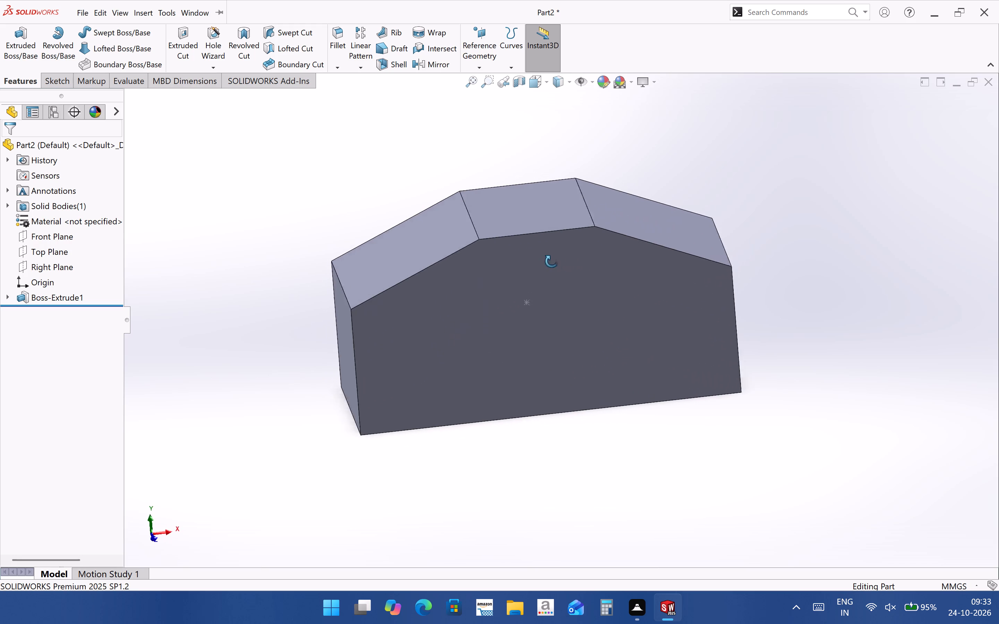
pyautogui.moveTo(552, 261); pyautogui.dragTo(405, 307, button='middle')
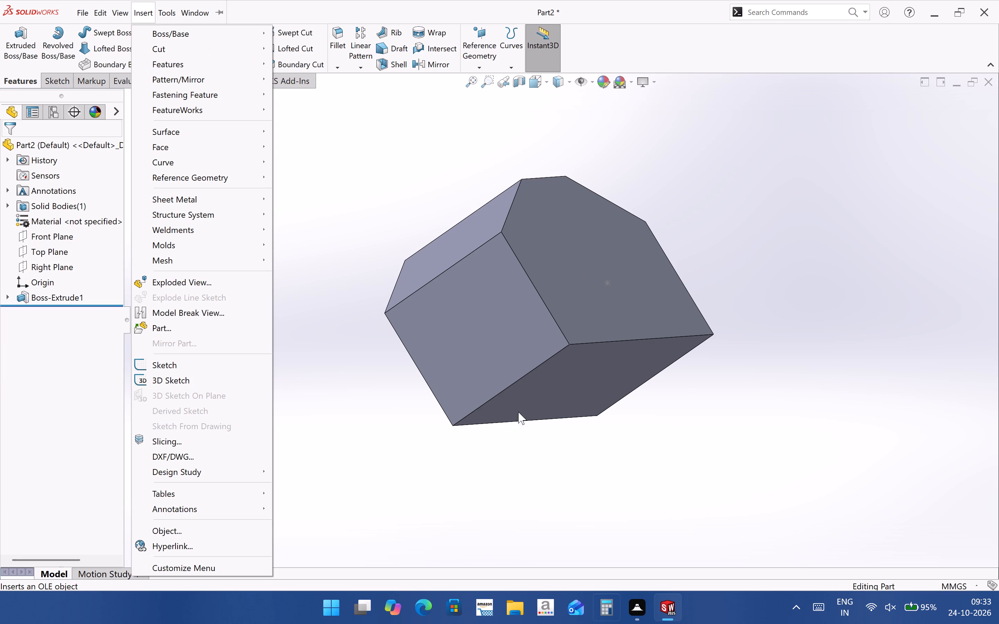
pyautogui.click(518, 440)
# Inspect the boss's front face straight on with its profile and depth dimensions shown, and from the side.
pyautogui.scroll(4, 592, 401)
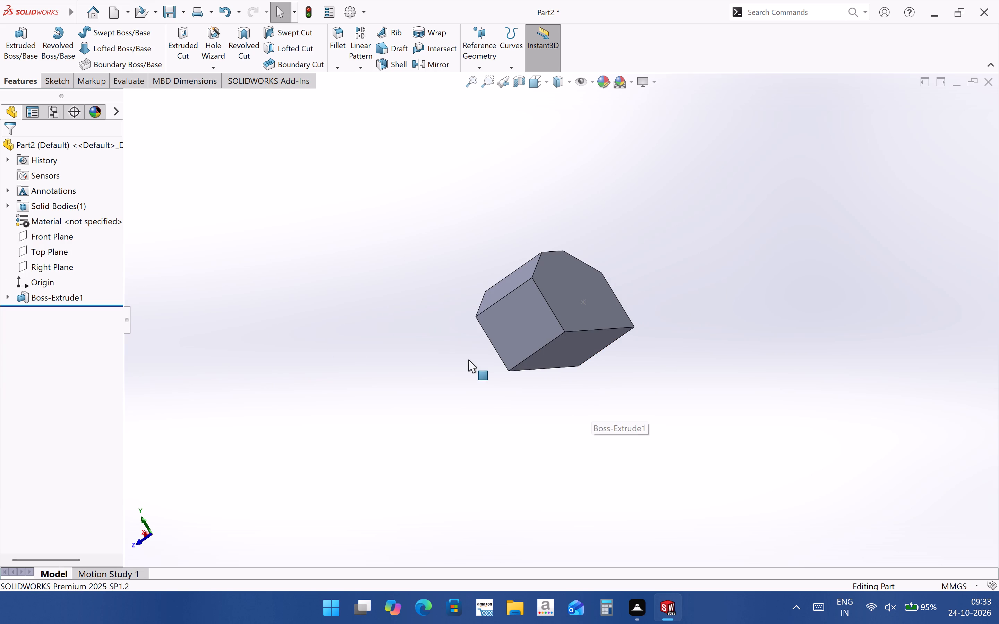
pyautogui.moveTo(483, 363); pyautogui.dragTo(595, 341, button='middle')
pyautogui.click(591, 343)
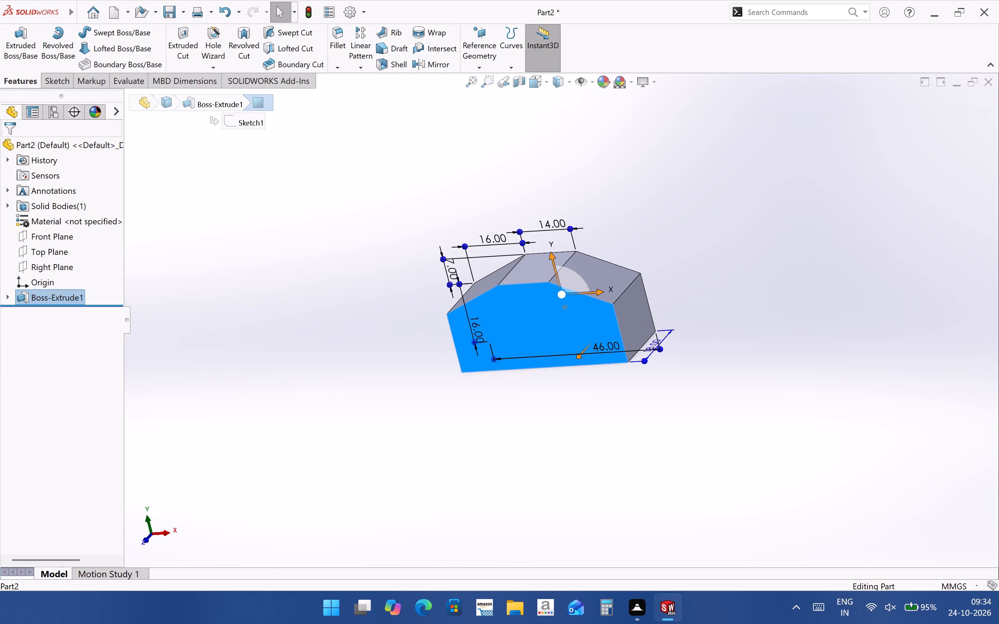
pyautogui.hotkey('ctrl', '8')
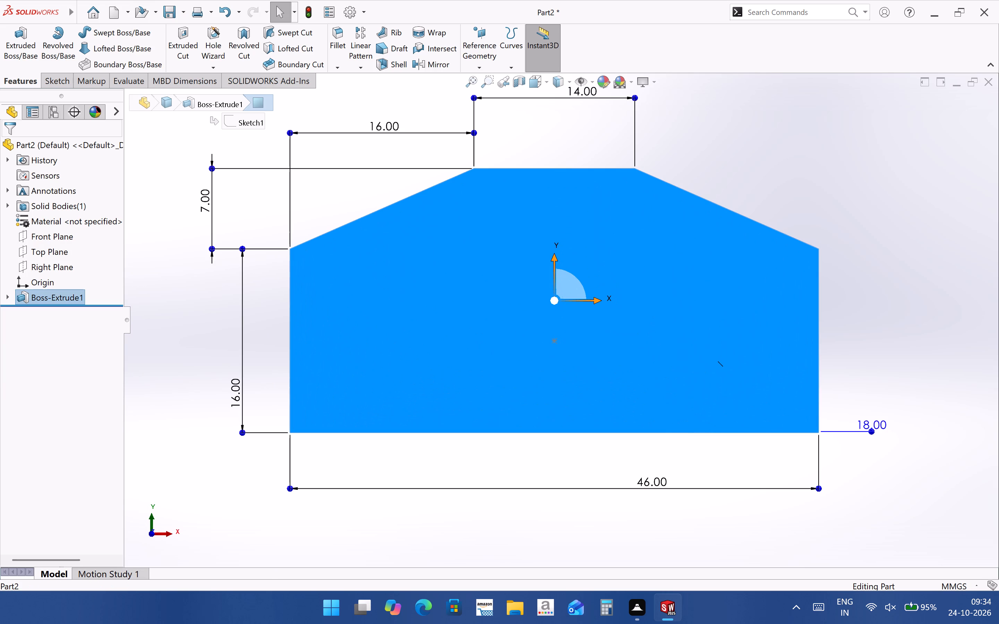
pyautogui.scroll(3, 562, 422)
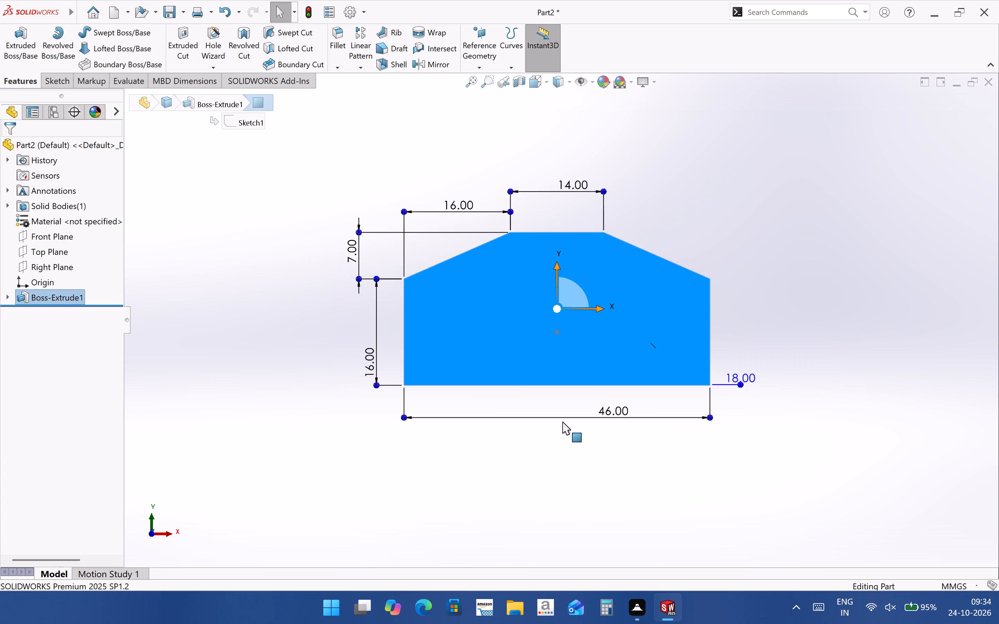
pyautogui.moveTo(580, 421); pyautogui.dragTo(668, 489, button='middle')
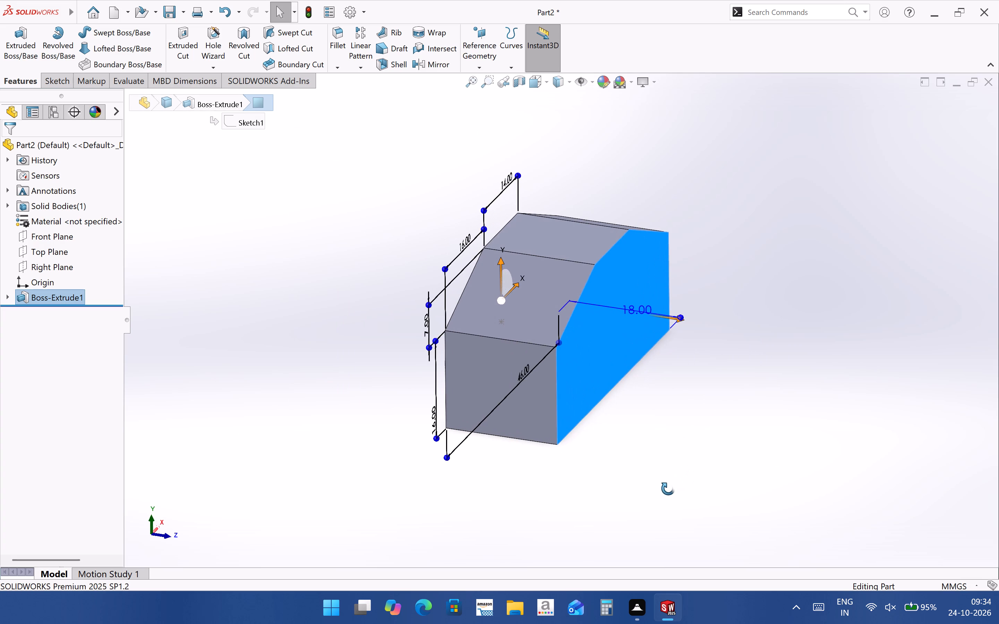
pyautogui.moveTo(668, 489); pyautogui.dragTo(682, 504, button='middle')
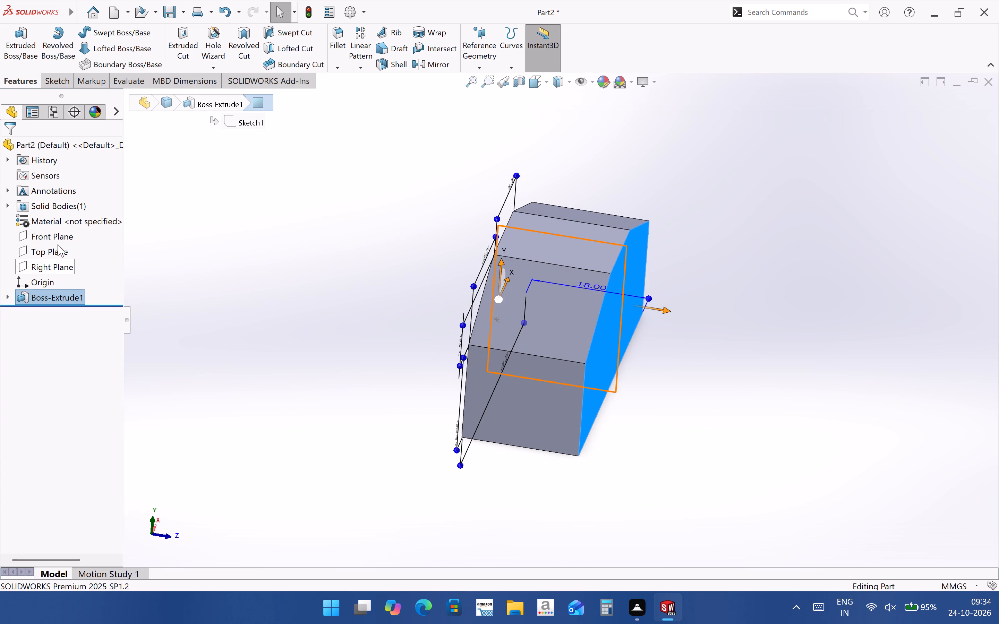
# Inspect the boss from above, normal to the Top Plane and to its flat top face.
pyautogui.click(47, 247)
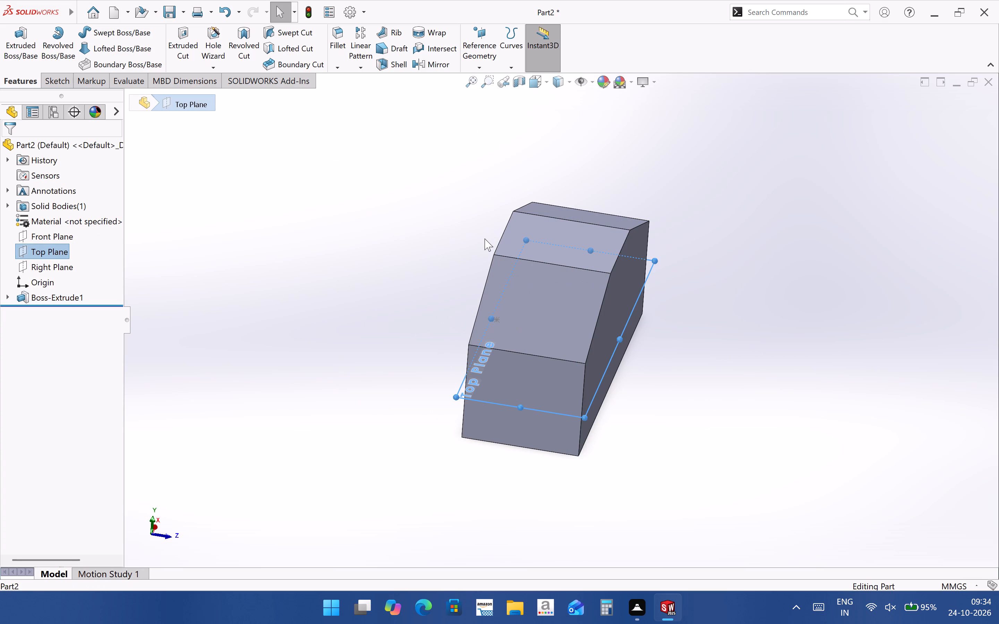
pyautogui.hotkey('ctrl', '8')
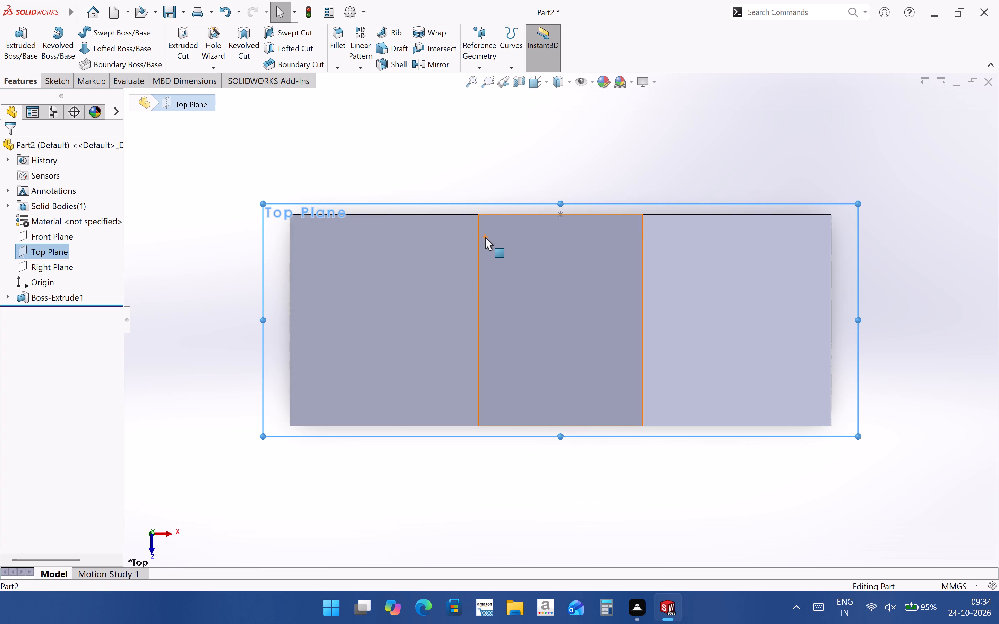
pyautogui.scroll(6, 594, 395)
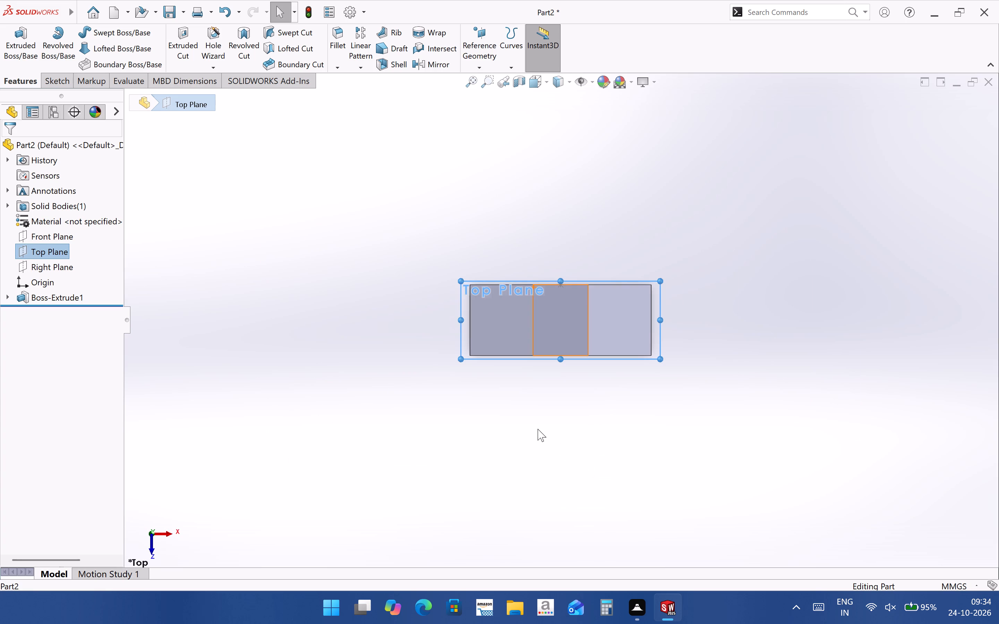
pyautogui.moveTo(538, 415); pyautogui.dragTo(519, 495, button='middle')
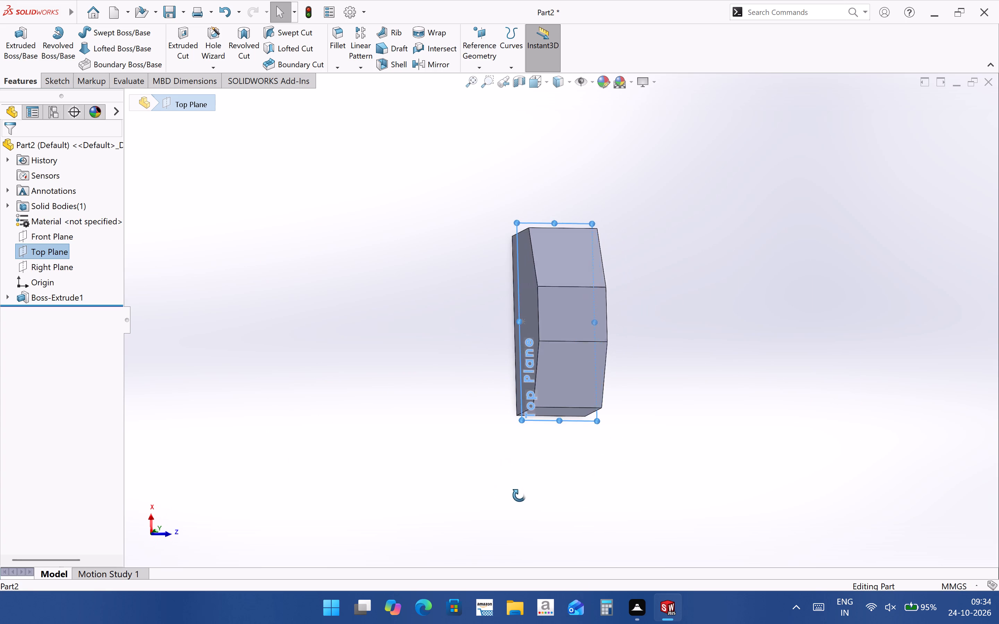
pyautogui.moveTo(519, 495); pyautogui.dragTo(518, 495, button='middle')
pyautogui.click(557, 327)
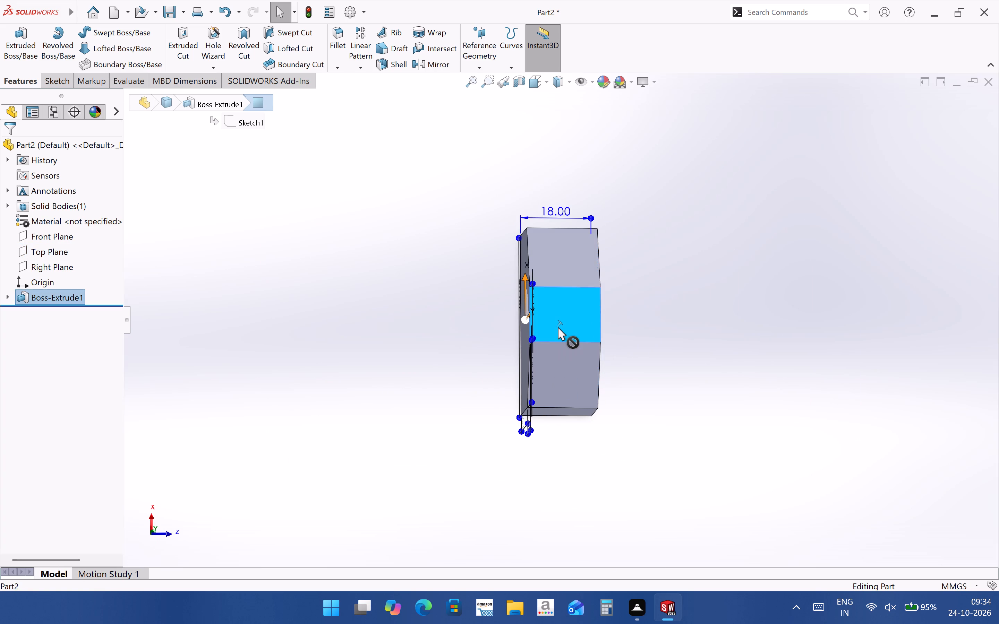
pyautogui.hotkey('ctrl', '8')
pyautogui.scroll(8, 684, 374)
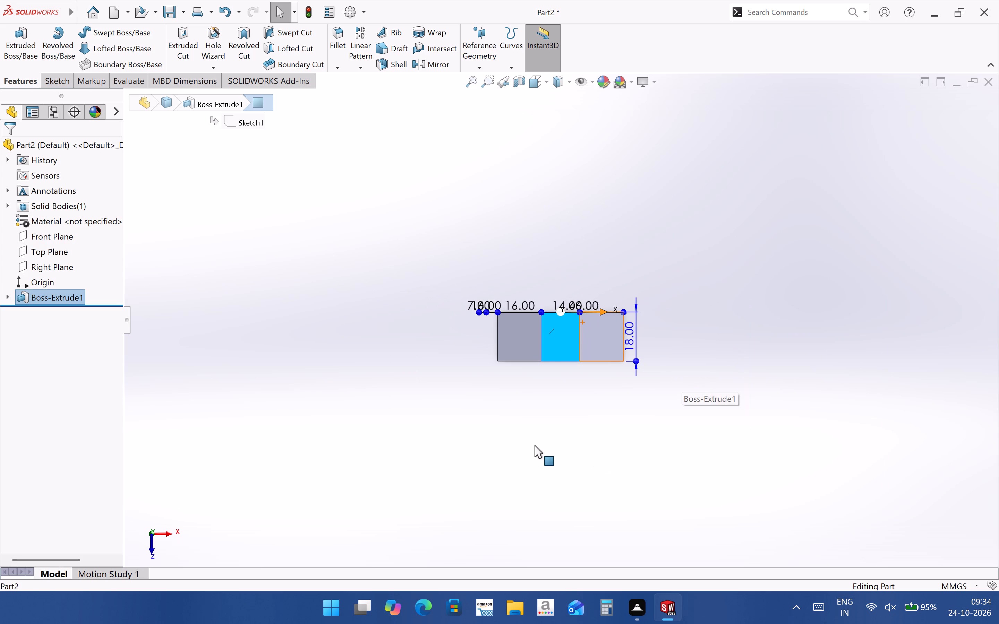
pyautogui.click(549, 440)
pyautogui.scroll(-3, 522, 390)
pyautogui.scroll(-2, 552, 387)
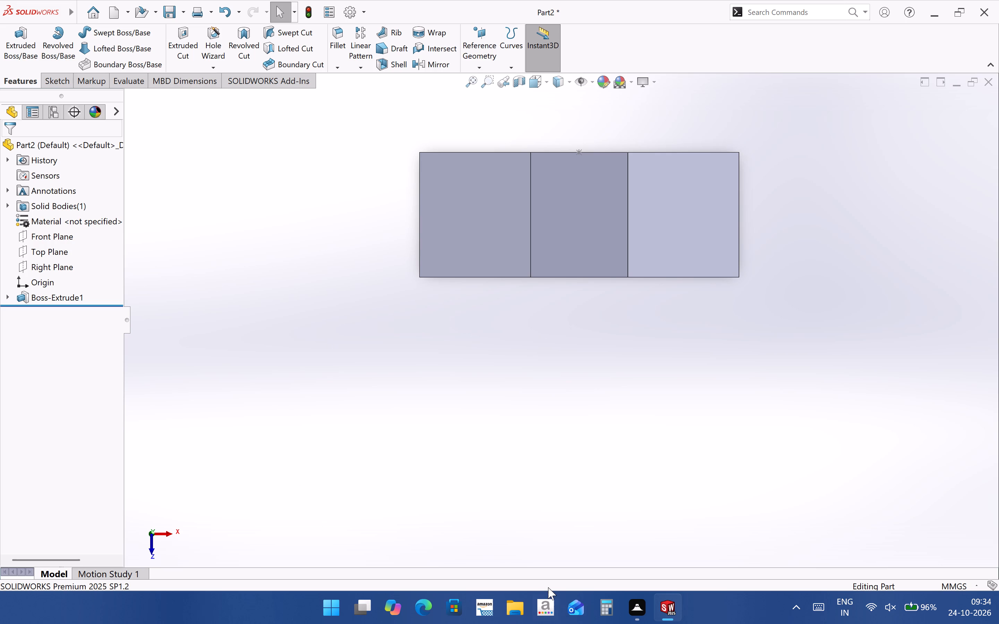
# Switch to Calculator, work out 82 − 18, and subtract 38 from the result.
pyautogui.click(609, 613)
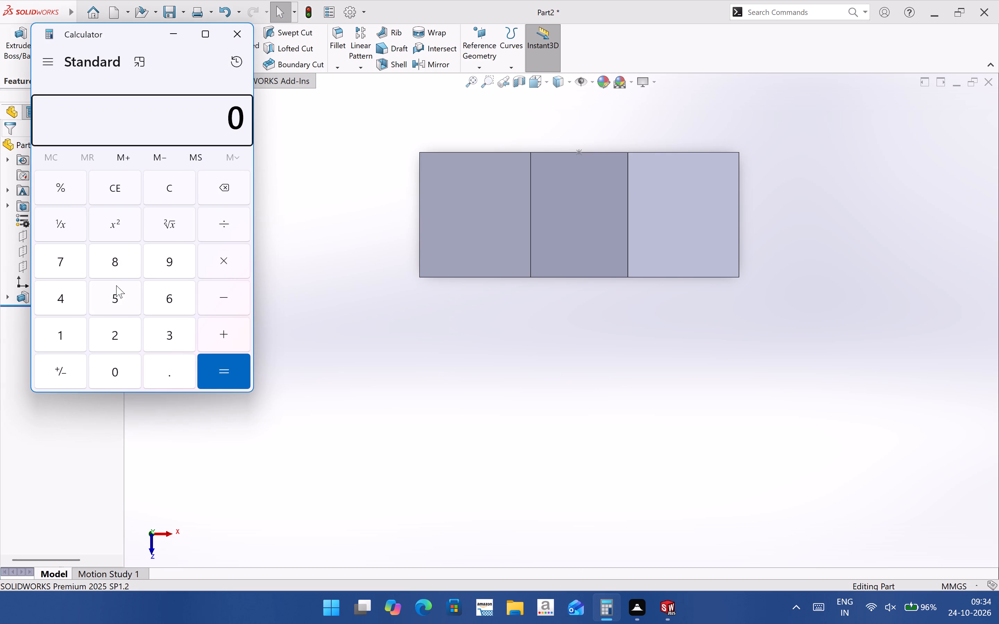
pyautogui.click(118, 276)
pyautogui.click(125, 330)
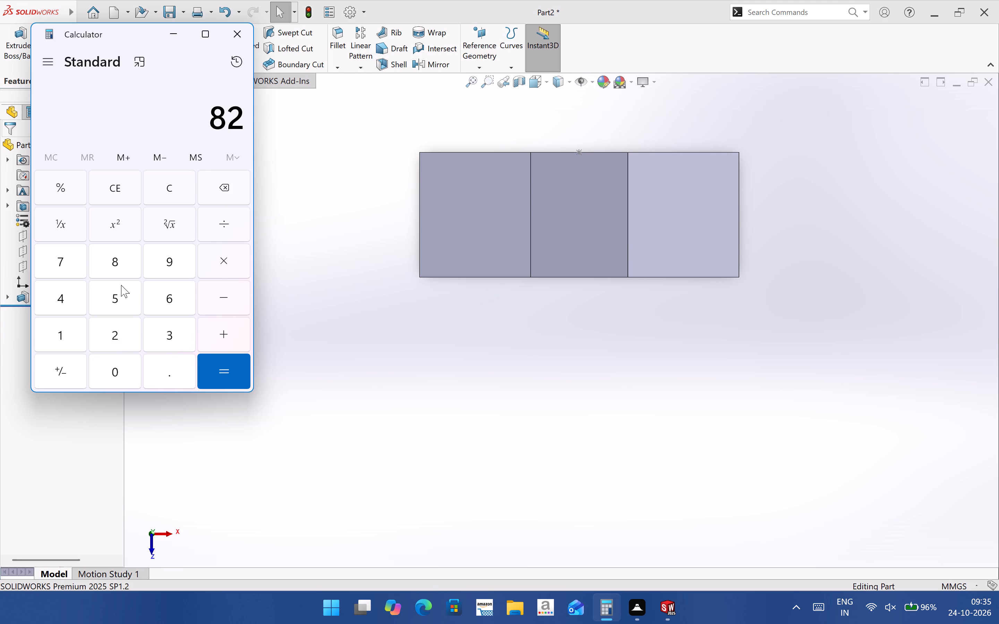
pyautogui.click(228, 304)
pyautogui.click(72, 332)
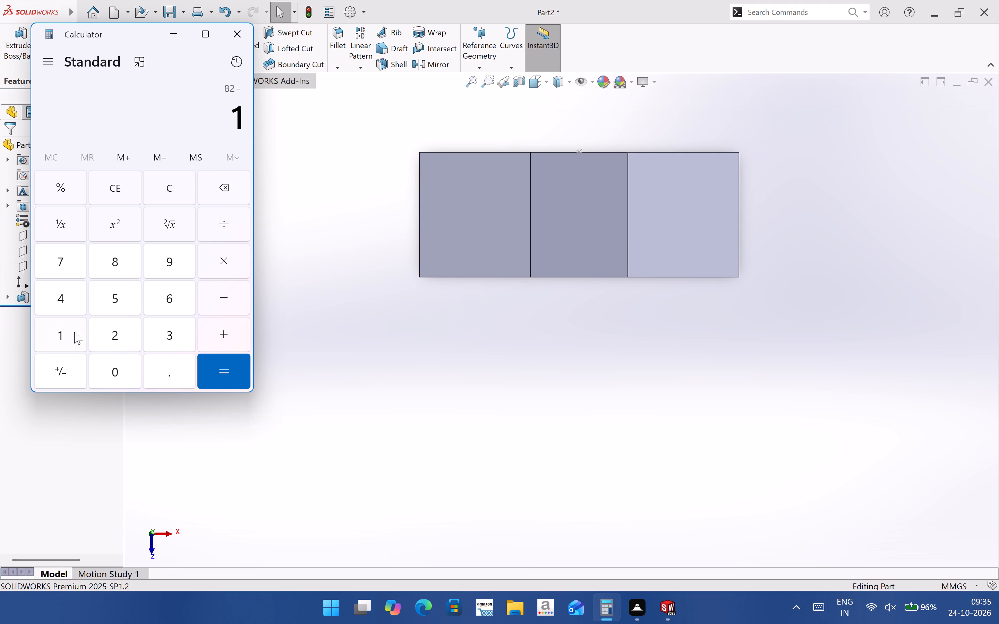
pyautogui.click(127, 251)
pyautogui.click(237, 377)
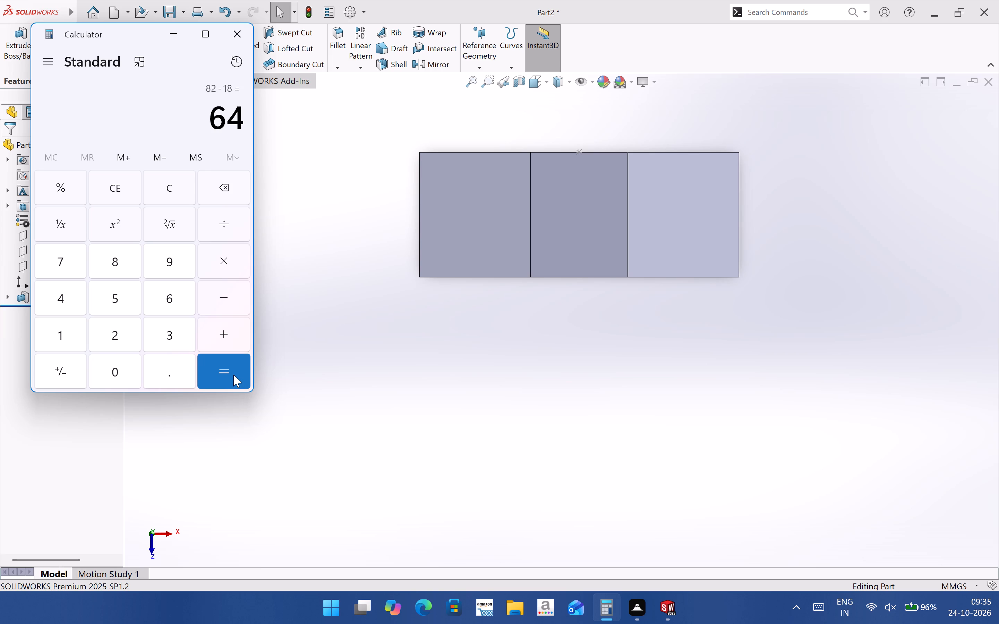
pyautogui.click(232, 310)
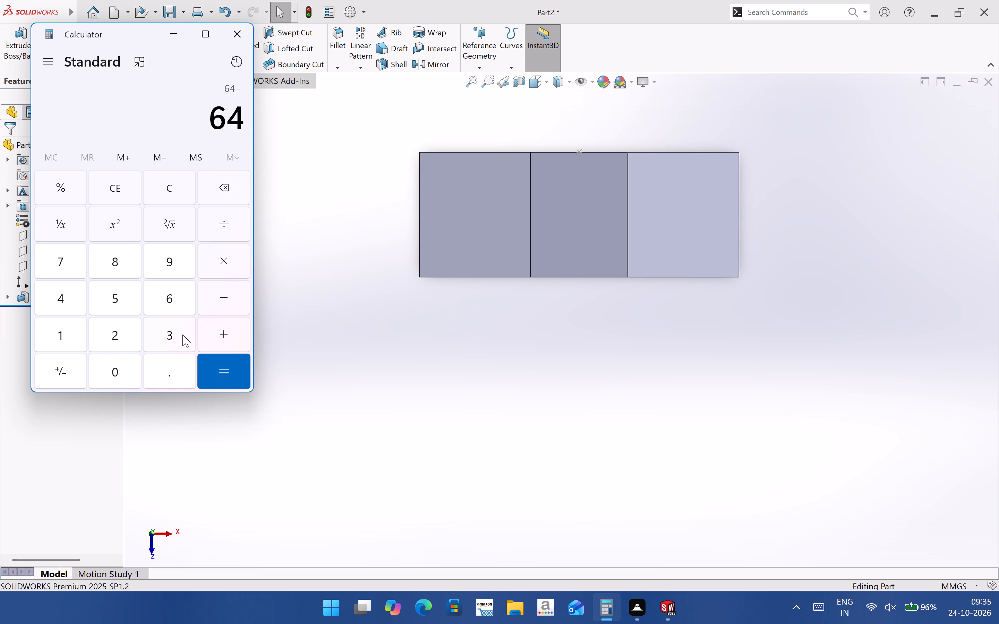
pyautogui.click(182, 335)
pyautogui.click(135, 274)
pyautogui.click(241, 364)
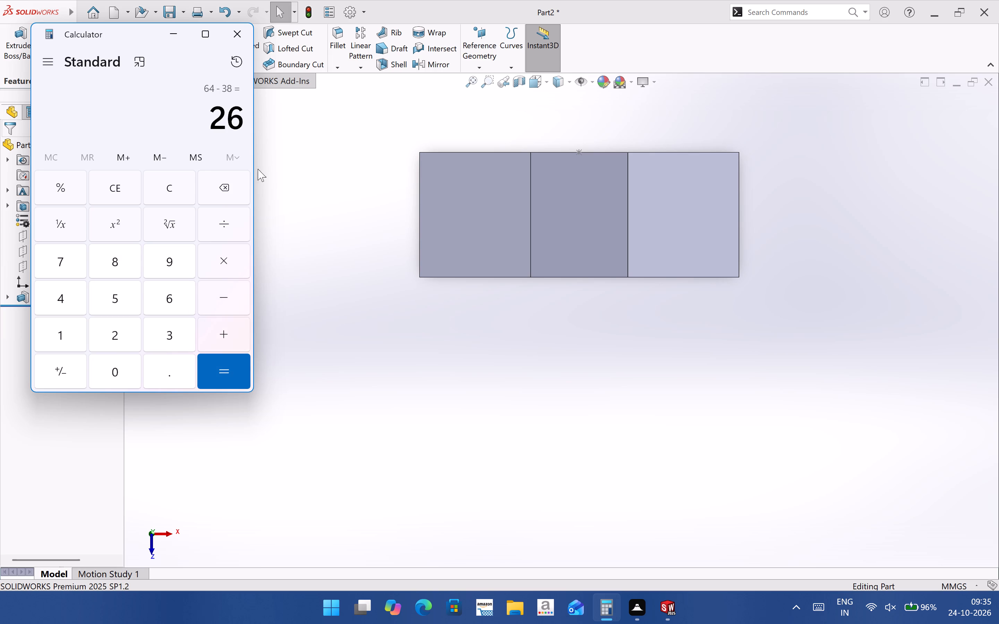
pyautogui.click(230, 30)
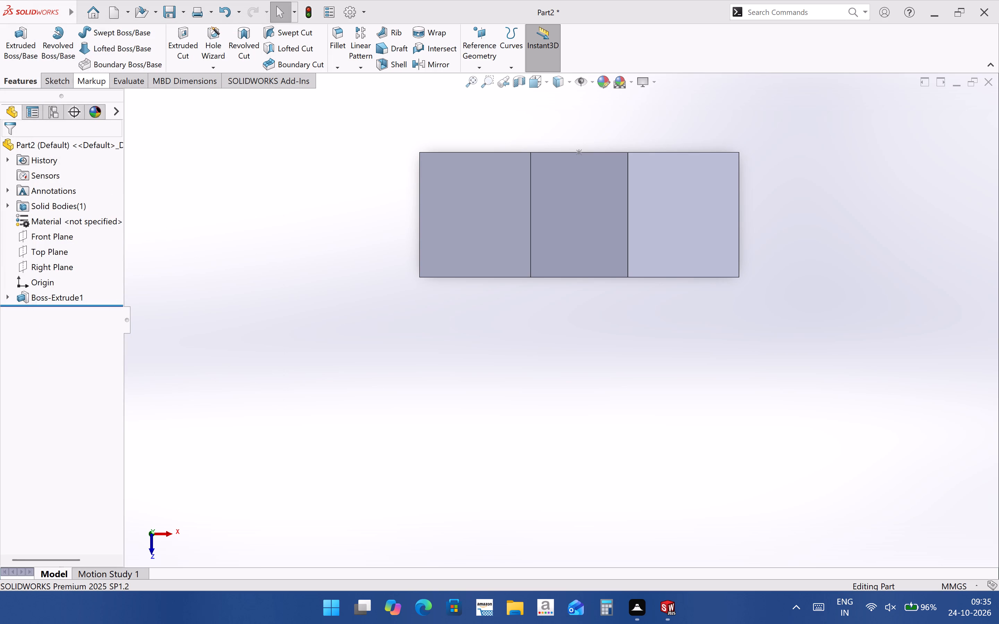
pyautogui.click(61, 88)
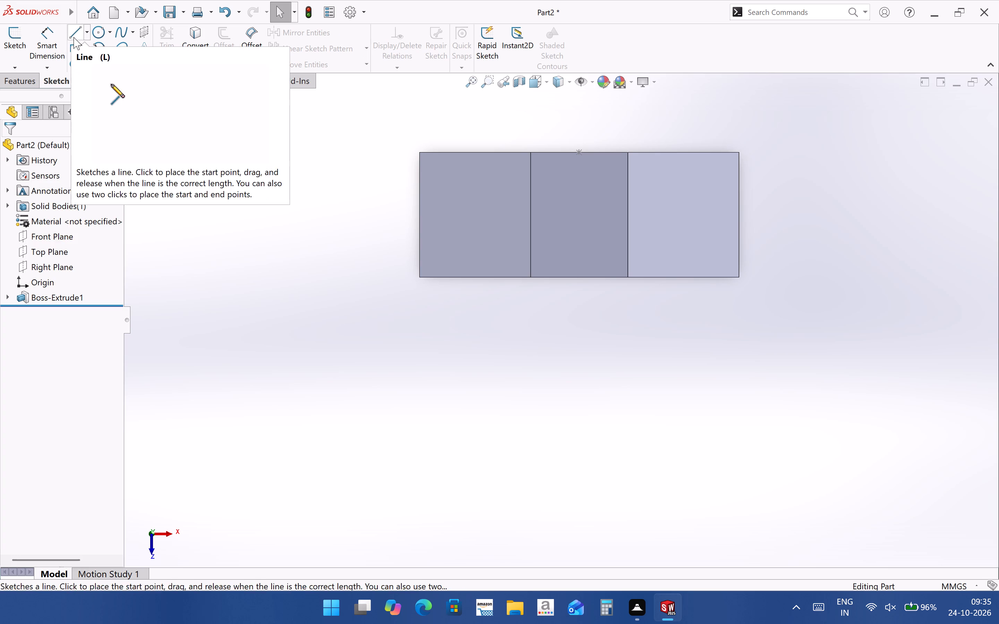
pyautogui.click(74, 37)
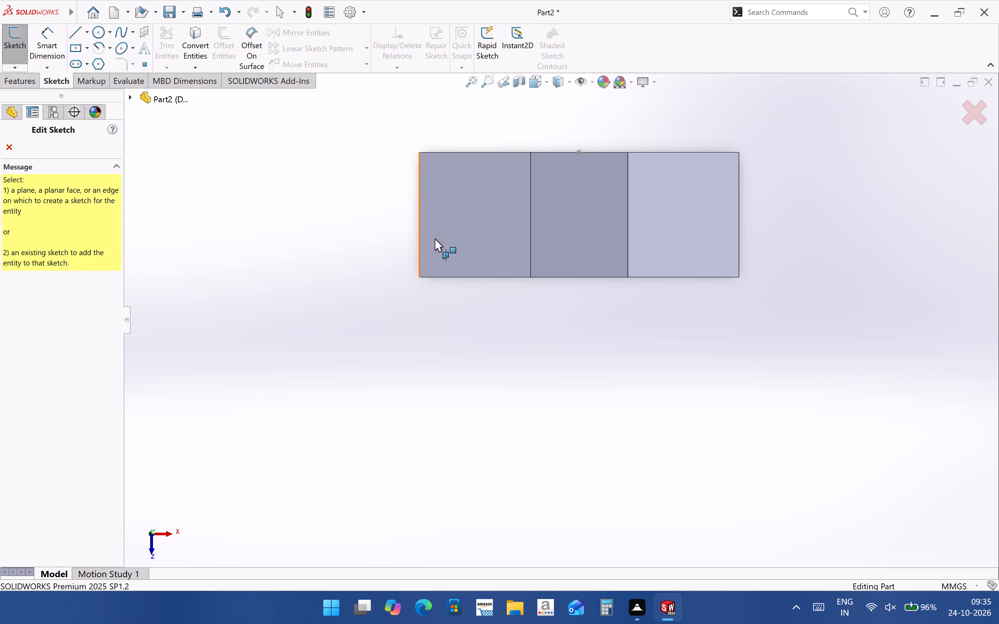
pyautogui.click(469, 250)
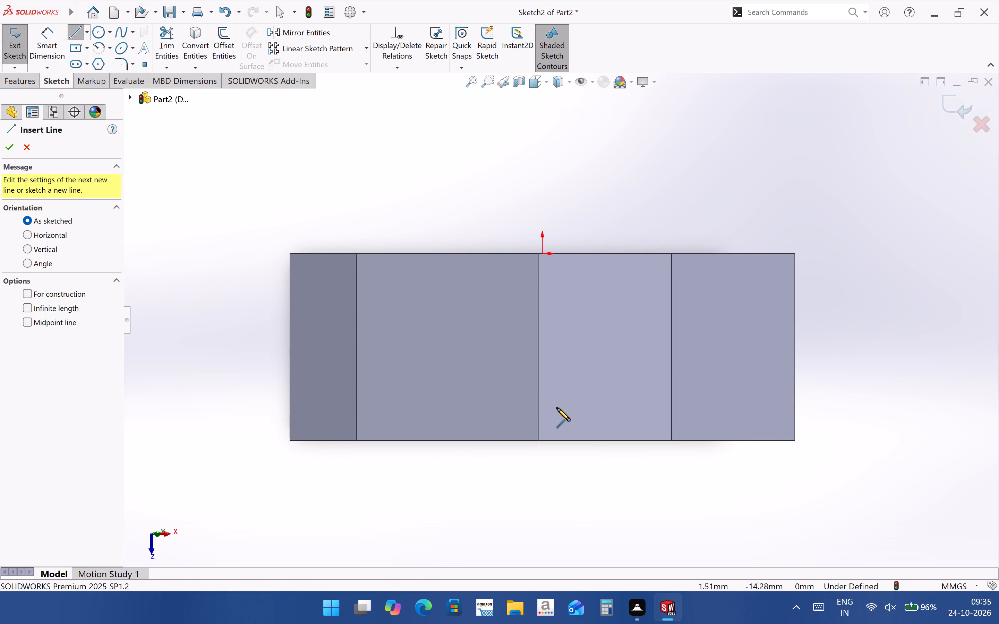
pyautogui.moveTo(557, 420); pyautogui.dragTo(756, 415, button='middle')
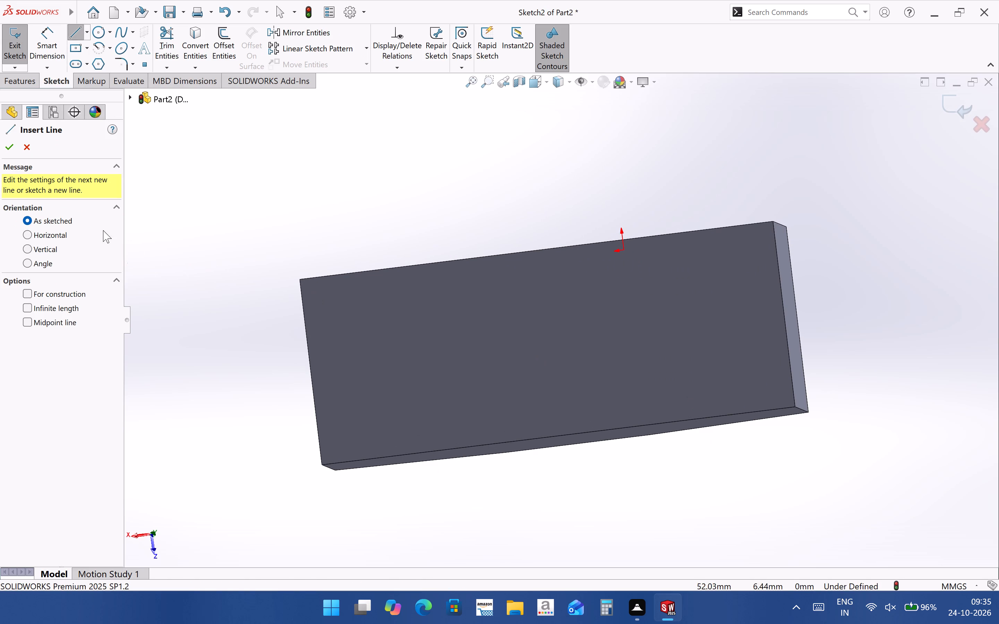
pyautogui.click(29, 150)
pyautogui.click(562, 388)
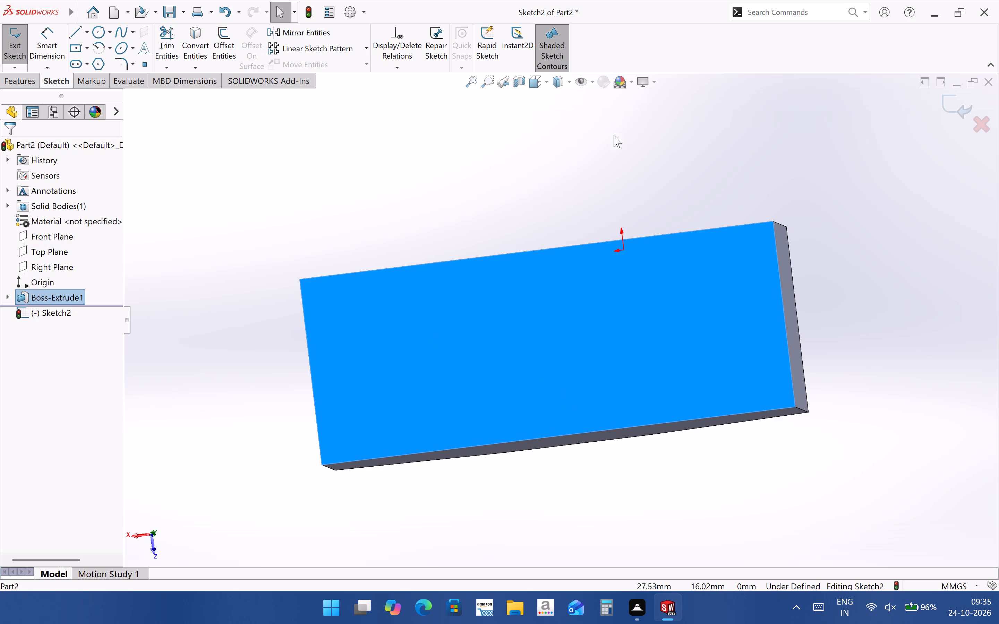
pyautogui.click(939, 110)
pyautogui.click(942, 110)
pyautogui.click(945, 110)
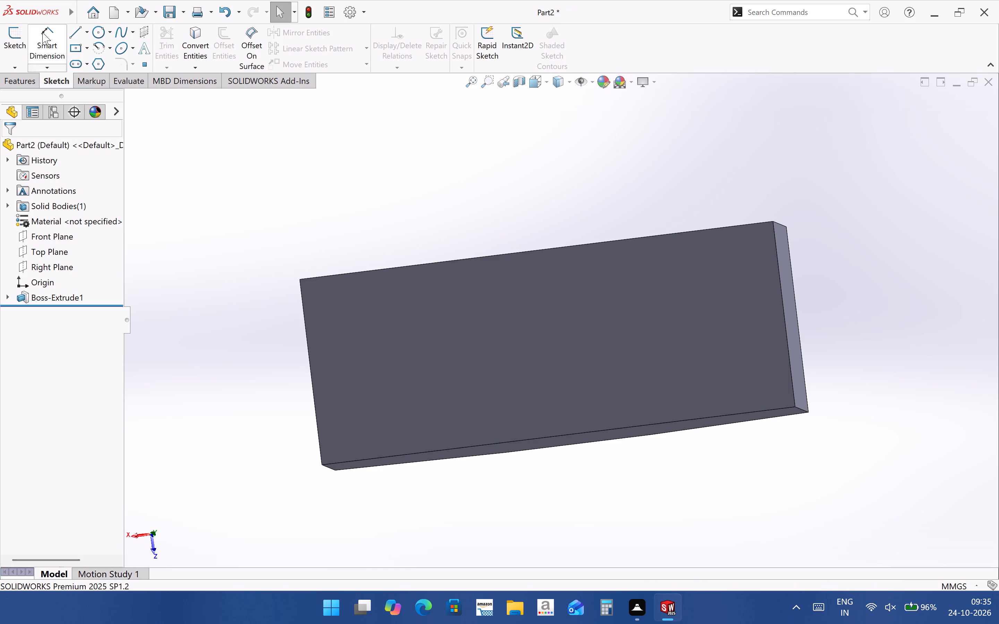
# Start a line sketch on the boss's large flat underside, facing the sketch plane straight on.
pyautogui.click(73, 37)
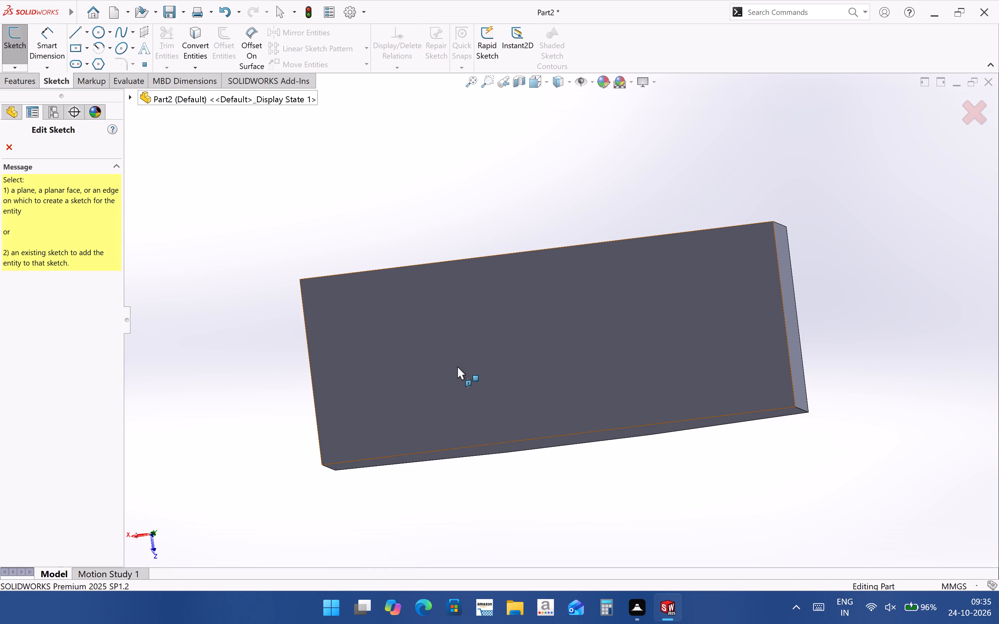
pyautogui.click(457, 366)
pyautogui.scroll(4, 539, 385)
pyautogui.middleClick(538, 383)
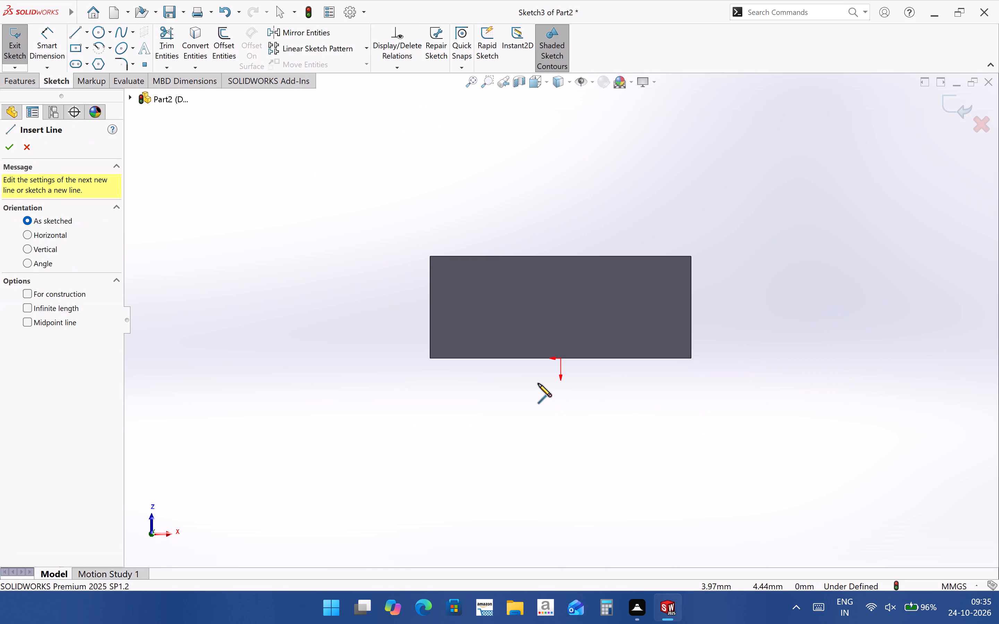
pyautogui.moveTo(541, 406); pyautogui.dragTo(544, 411, button='middle')
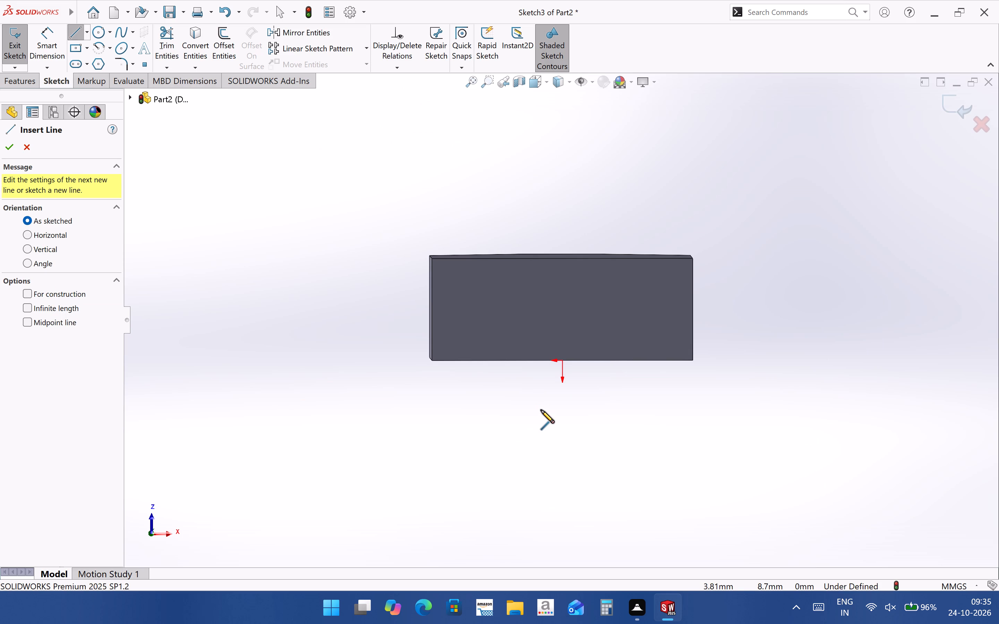
pyautogui.hotkey('ctrl', '8')
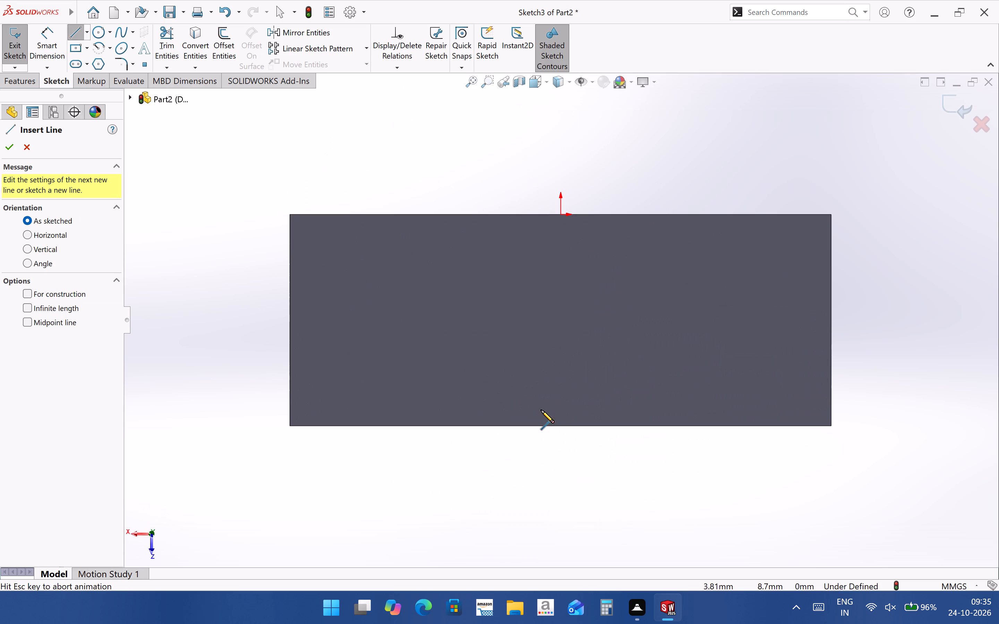
pyautogui.scroll(2, 422, 421)
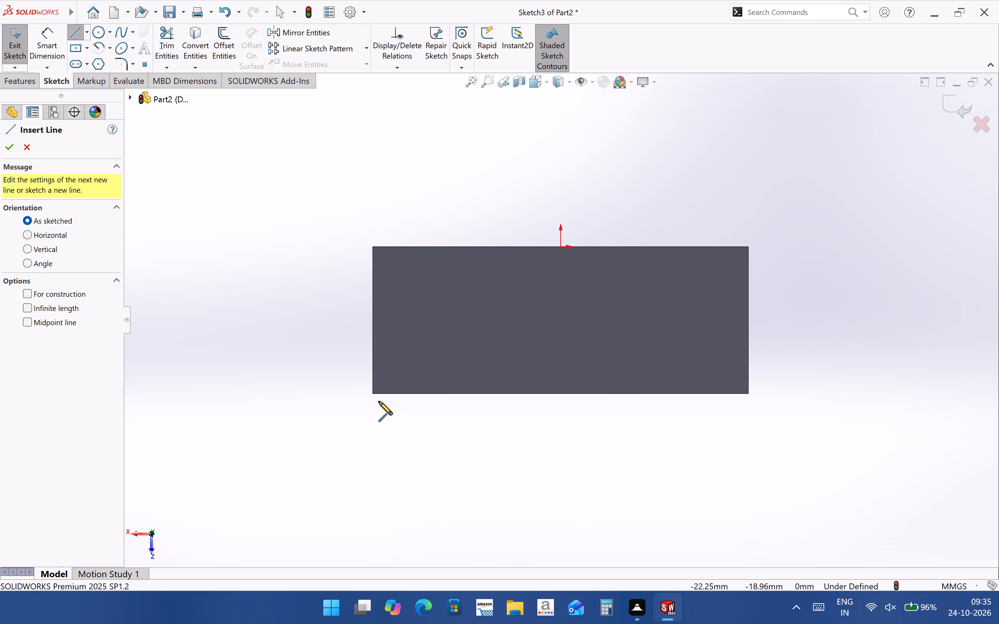
pyautogui.scroll(3, 513, 373)
pyautogui.scroll(-1, 532, 453)
pyautogui.scroll(3, 538, 423)
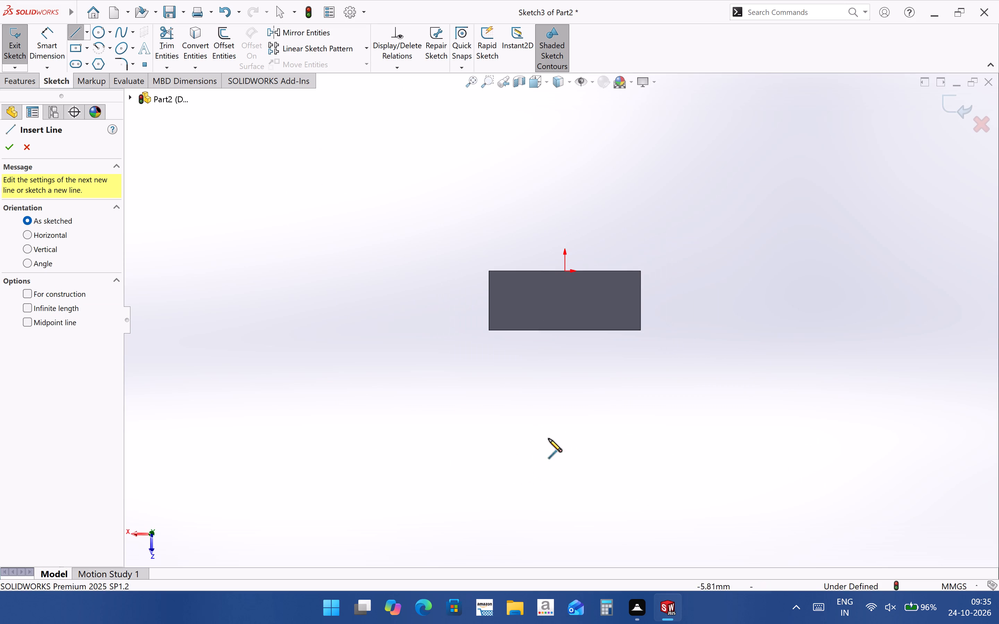
pyautogui.scroll(-2, 556, 473)
pyautogui.moveTo(551, 402); pyautogui.dragTo(563, 439, button='middle')
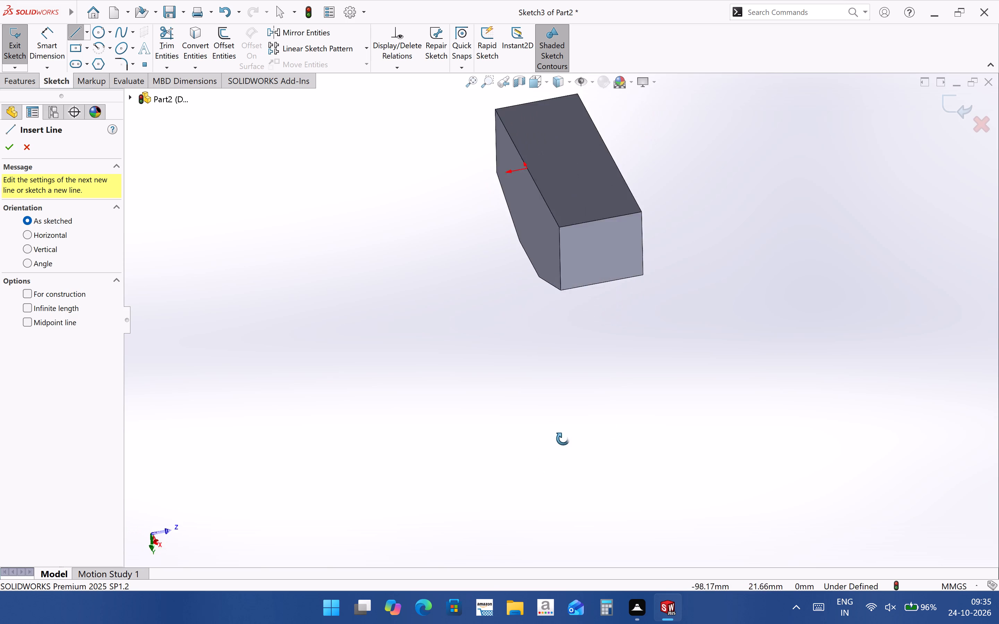
pyautogui.moveTo(563, 439); pyautogui.dragTo(571, 609, button='middle')
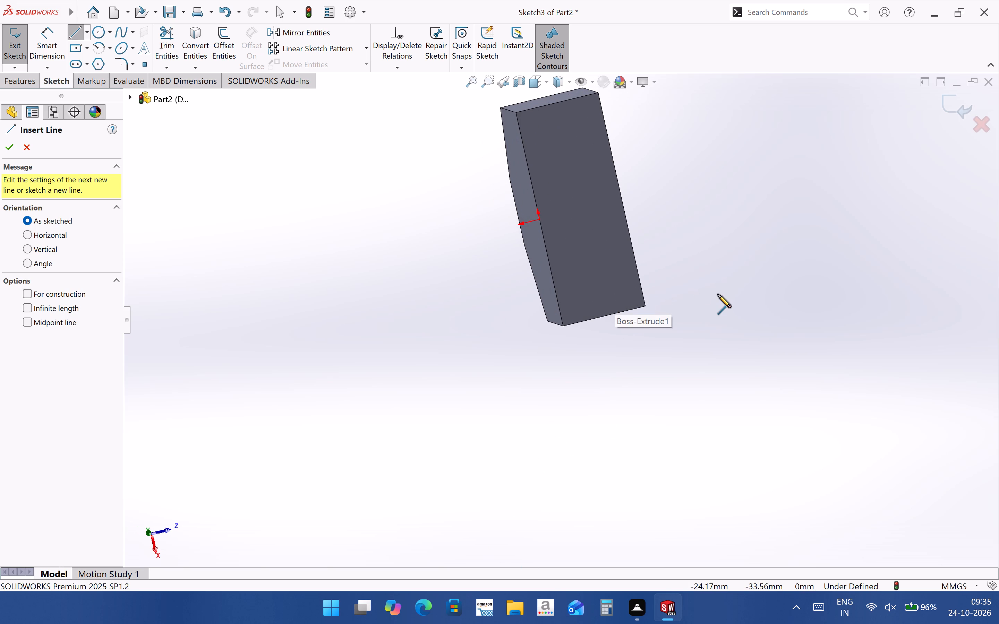
pyautogui.hotkey('ctrl', '8')
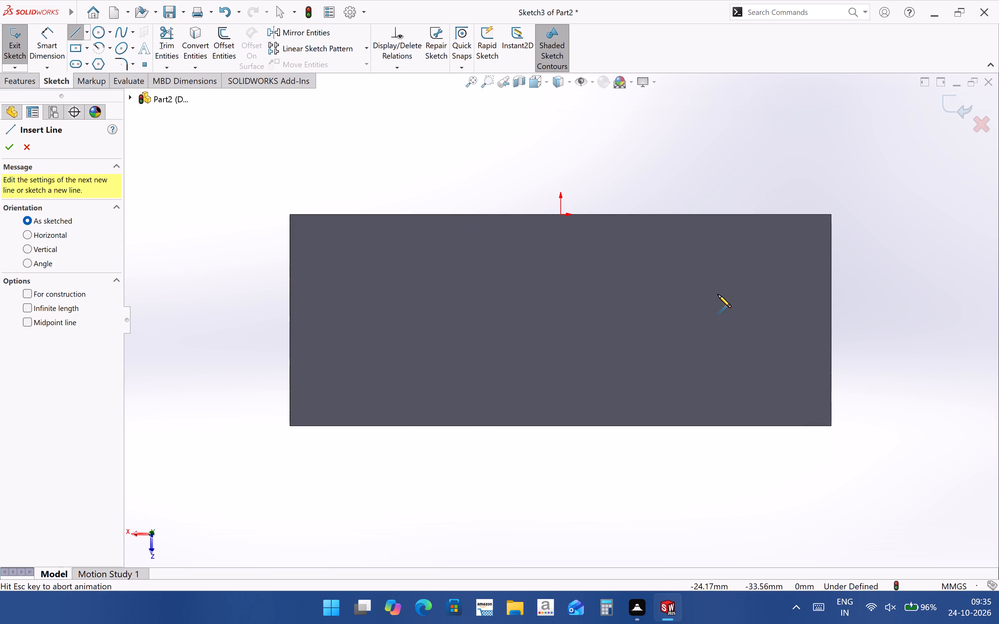
pyautogui.hotkey('ctrl', '8')
pyautogui.hotkey('ctrl', '8')
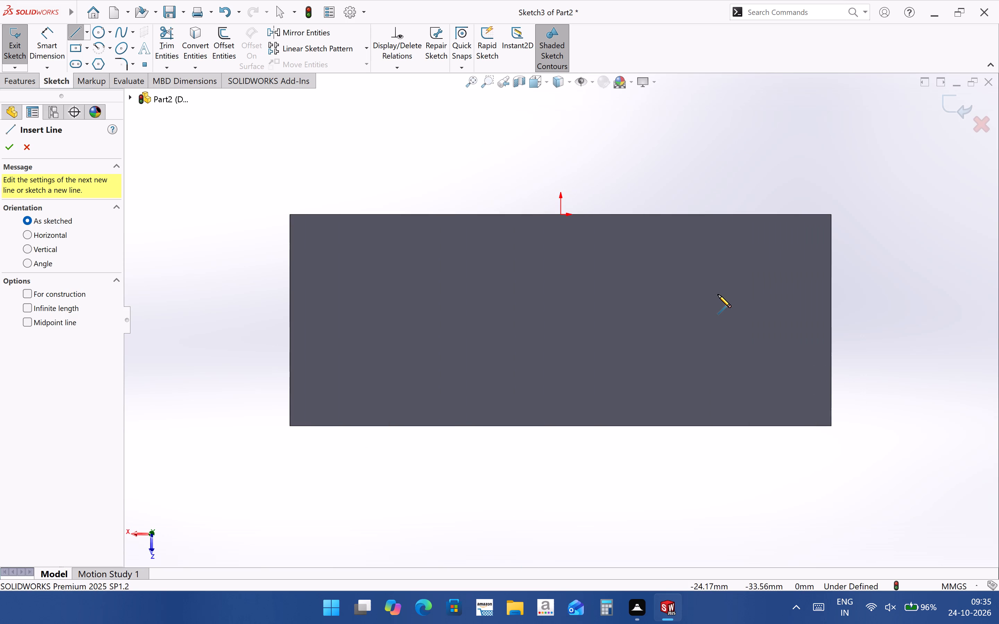
pyautogui.scroll(2, 412, 227)
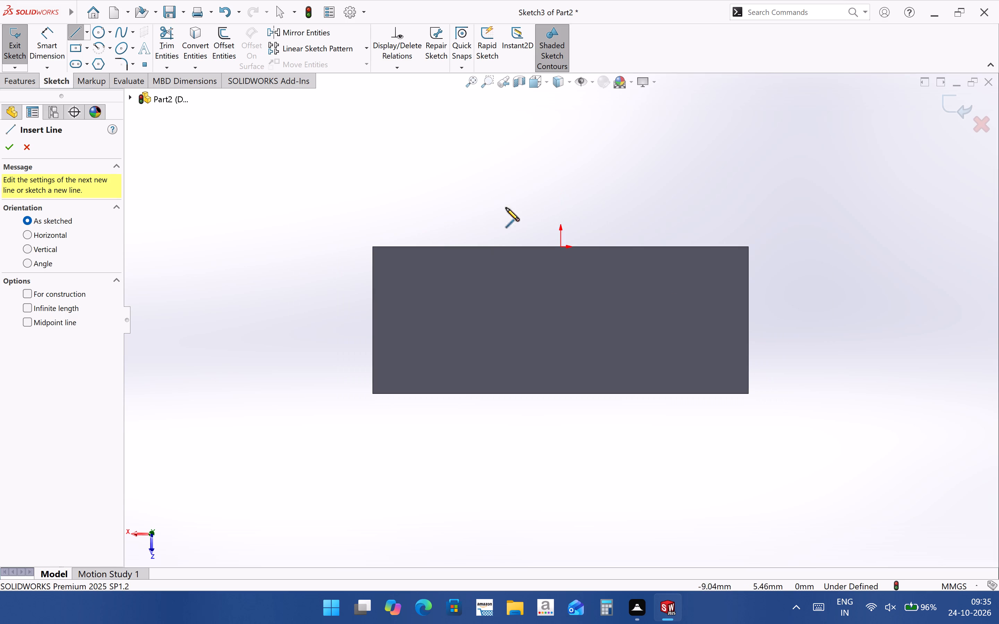
pyautogui.scroll(4, 609, 370)
pyautogui.scroll(-3, 571, 417)
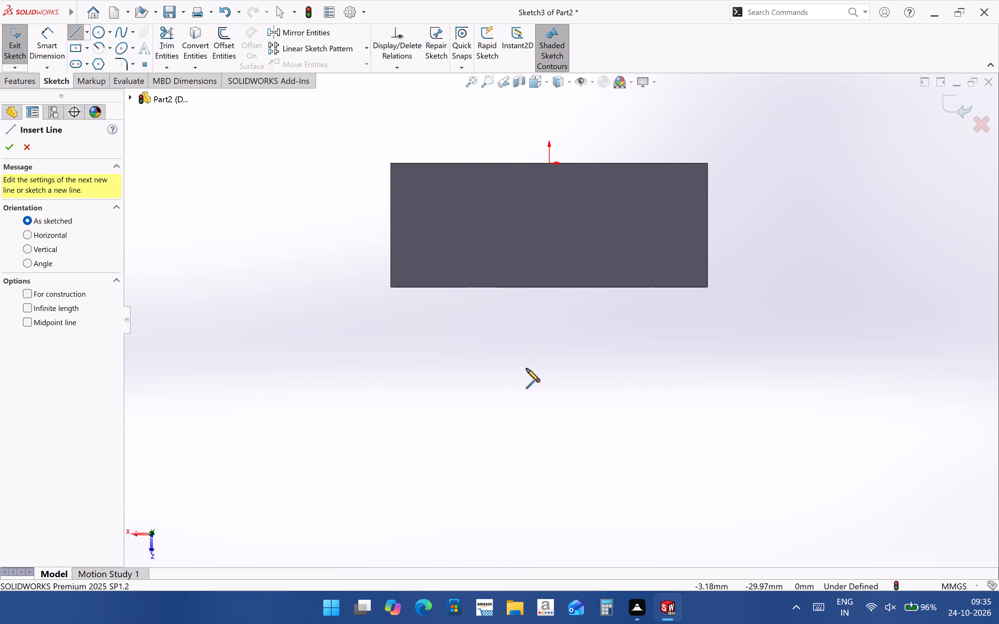
# From the underside's lower-left corner, sketch connected lines: about 21 mm down, sloping inward over 16 mm, 6 mm horizontal, and 15 mm back up.
pyautogui.click(390, 287)
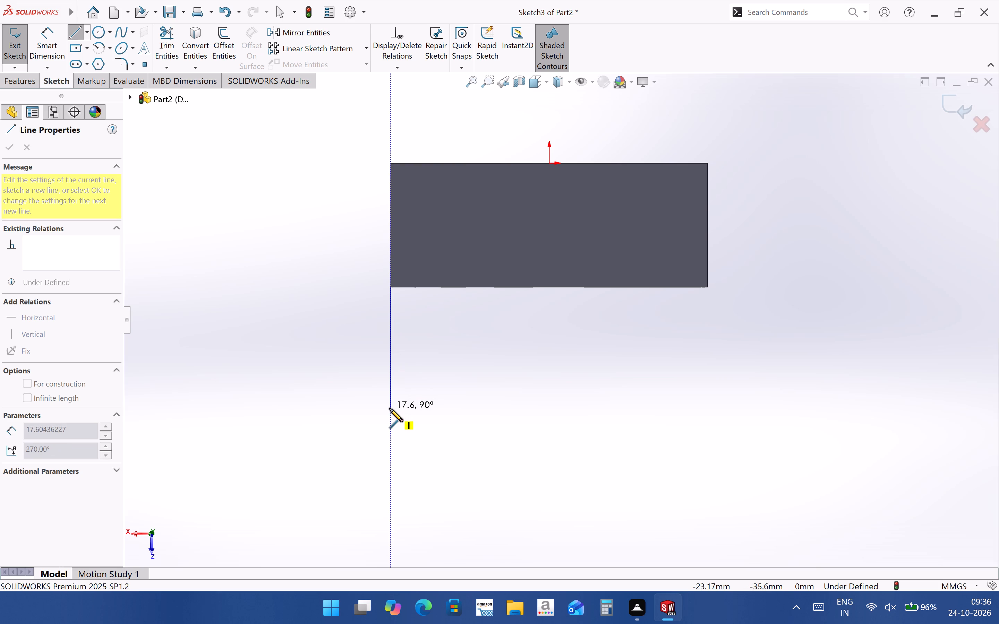
pyautogui.click(391, 430)
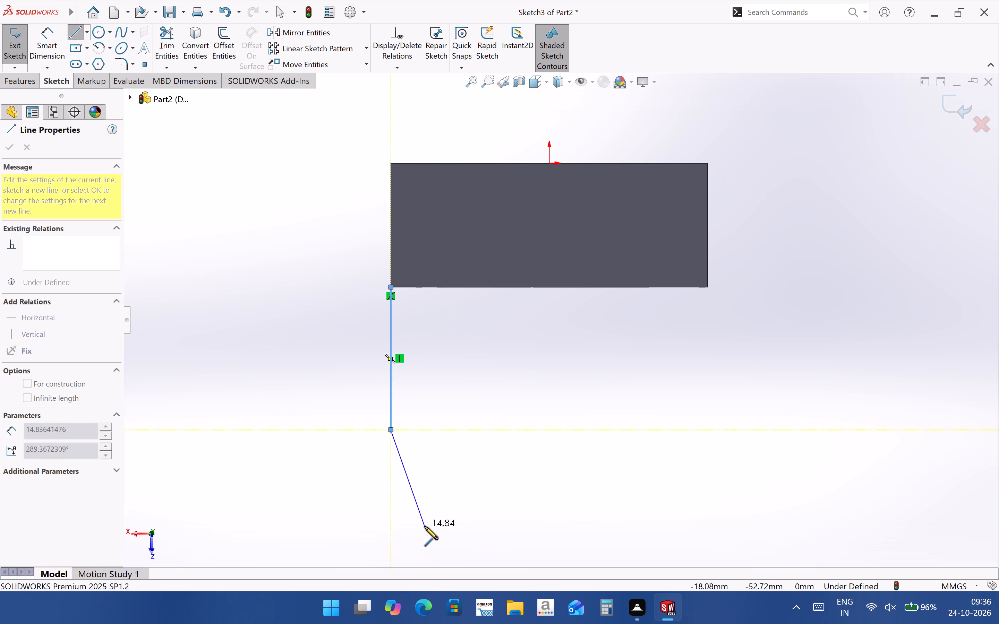
pyautogui.click(429, 539)
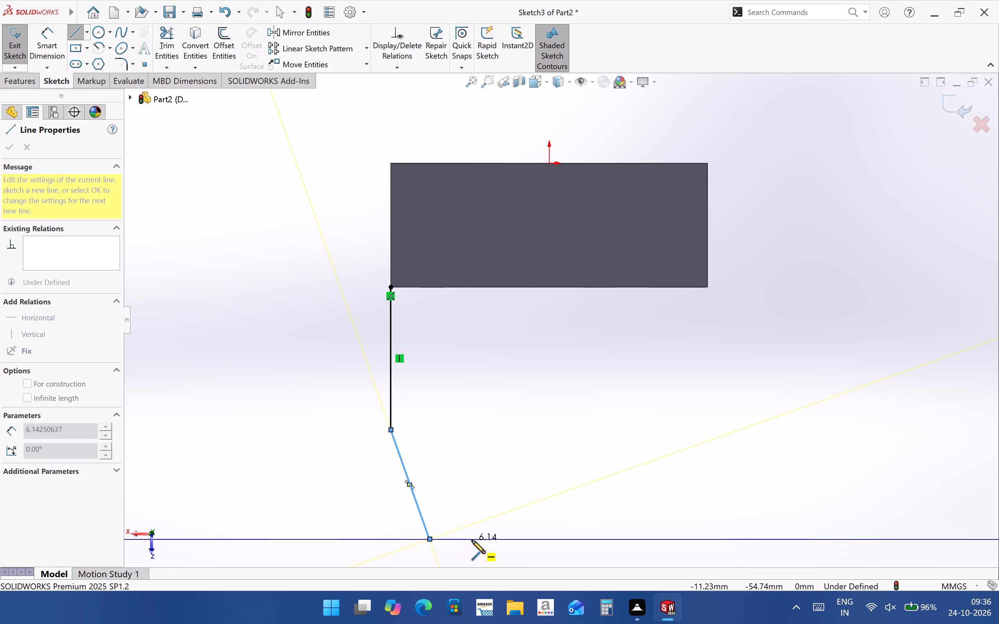
pyautogui.click(472, 540)
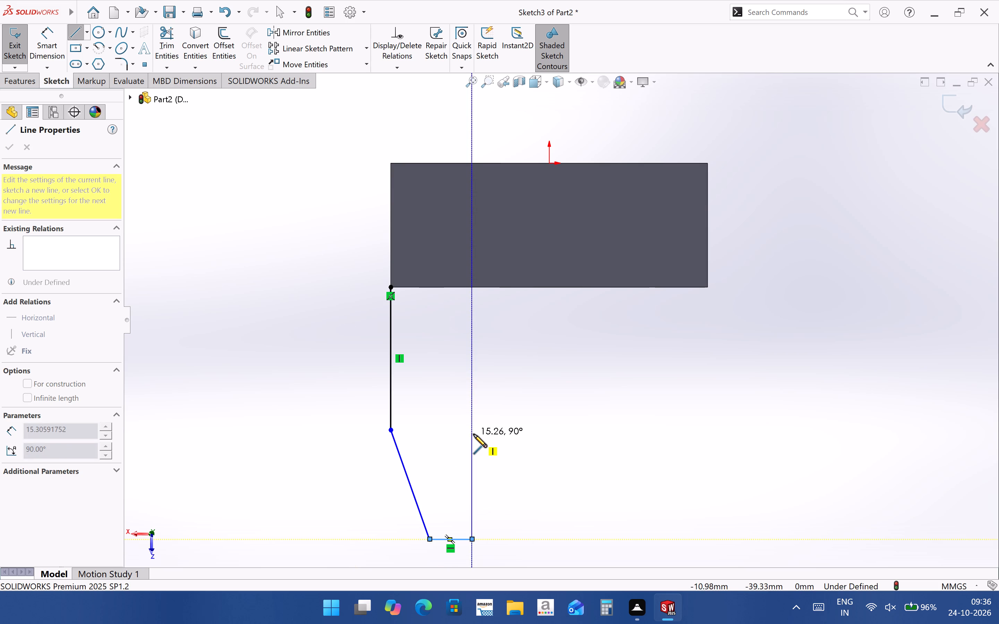
pyautogui.click(473, 434)
pyautogui.press('`')
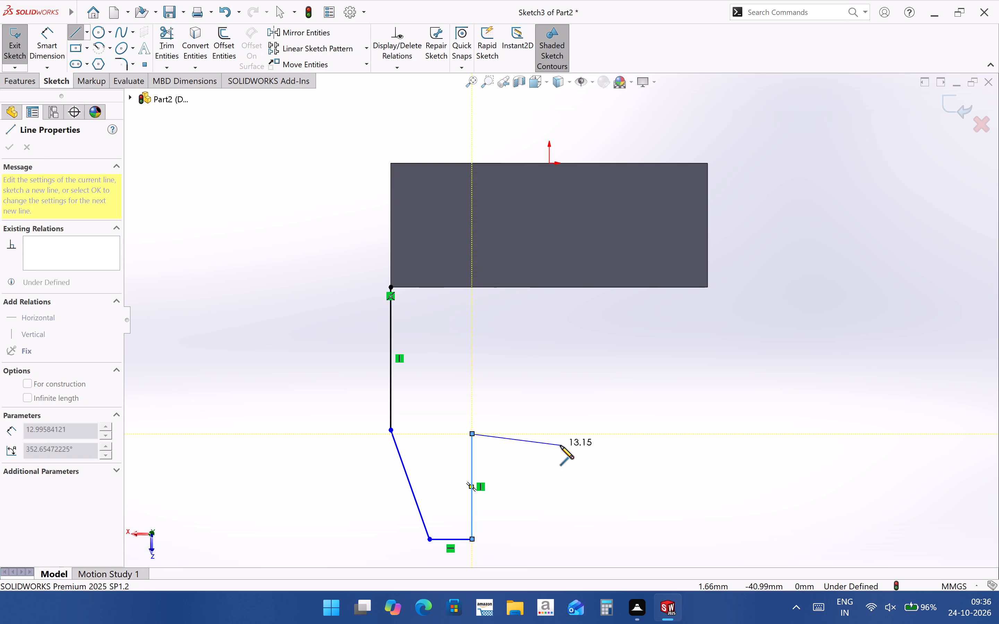
pyautogui.press('Escape')
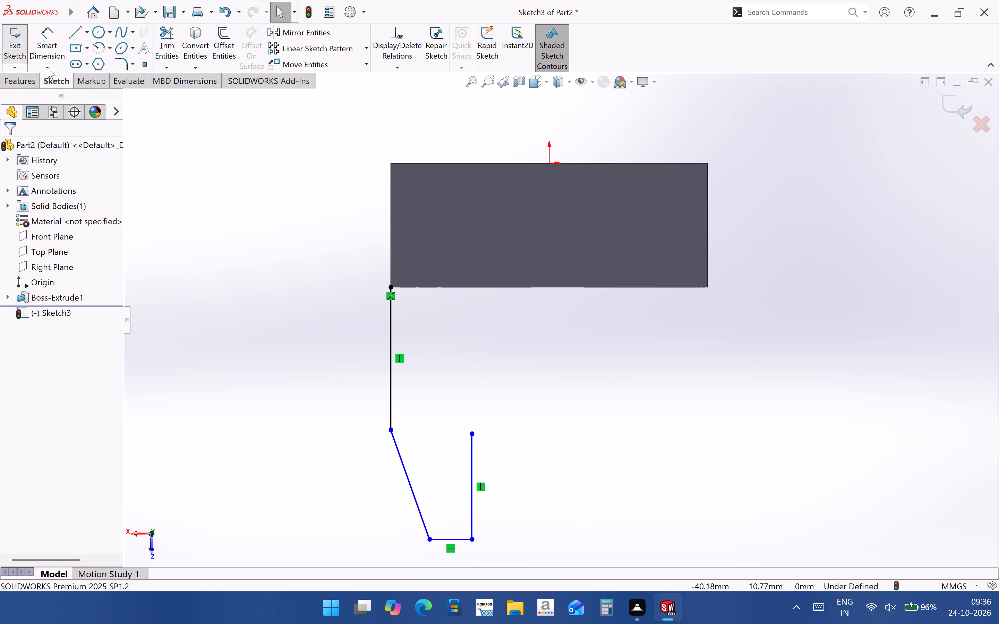
# Sketch a vertical centerline about 68 mm long through the origin, running past both long edges of the boss.
pyautogui.click(89, 29)
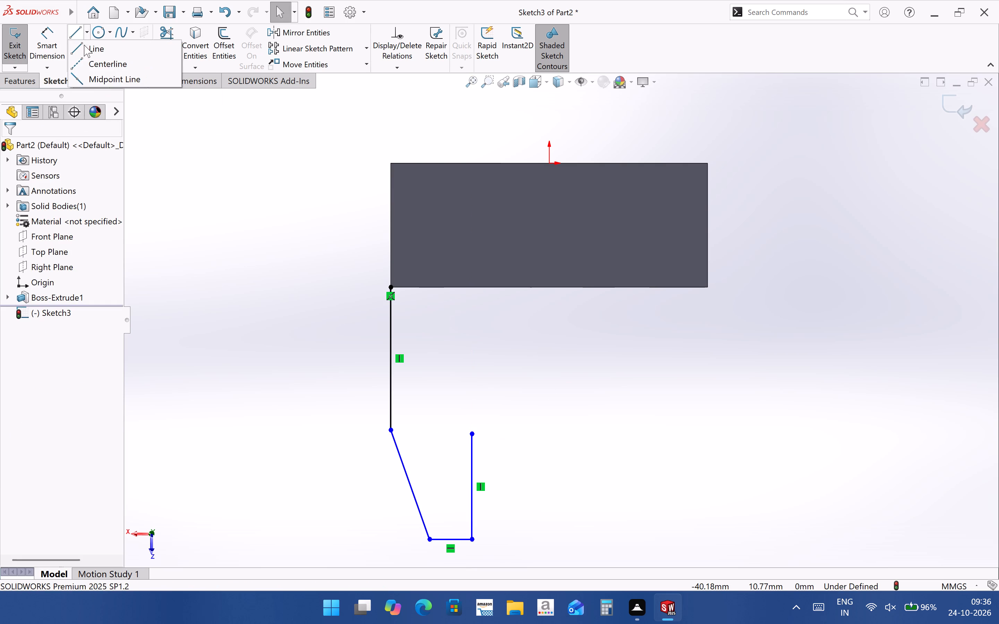
pyautogui.click(91, 65)
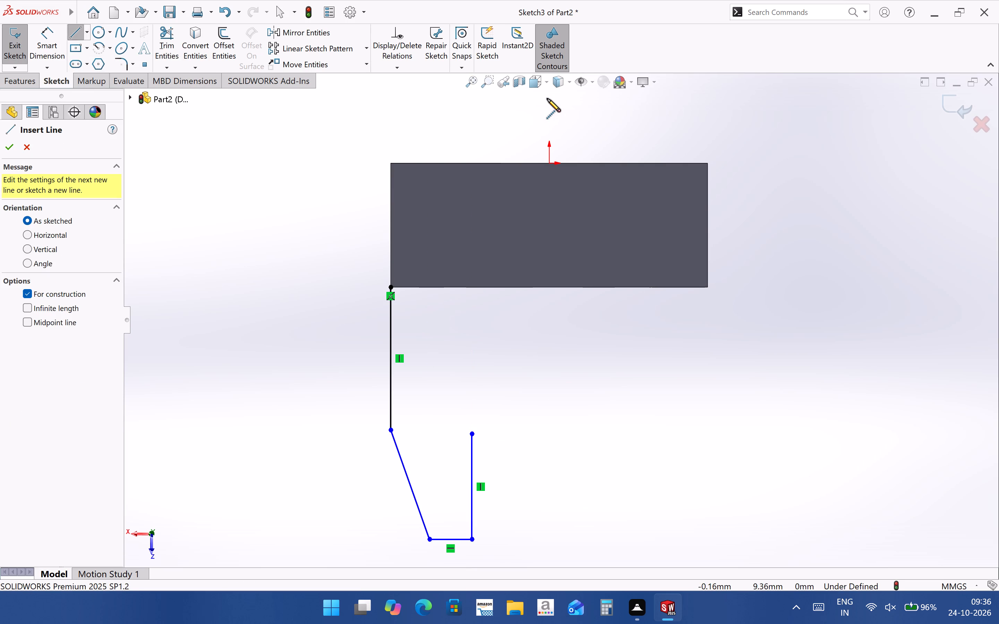
pyautogui.click(551, 98)
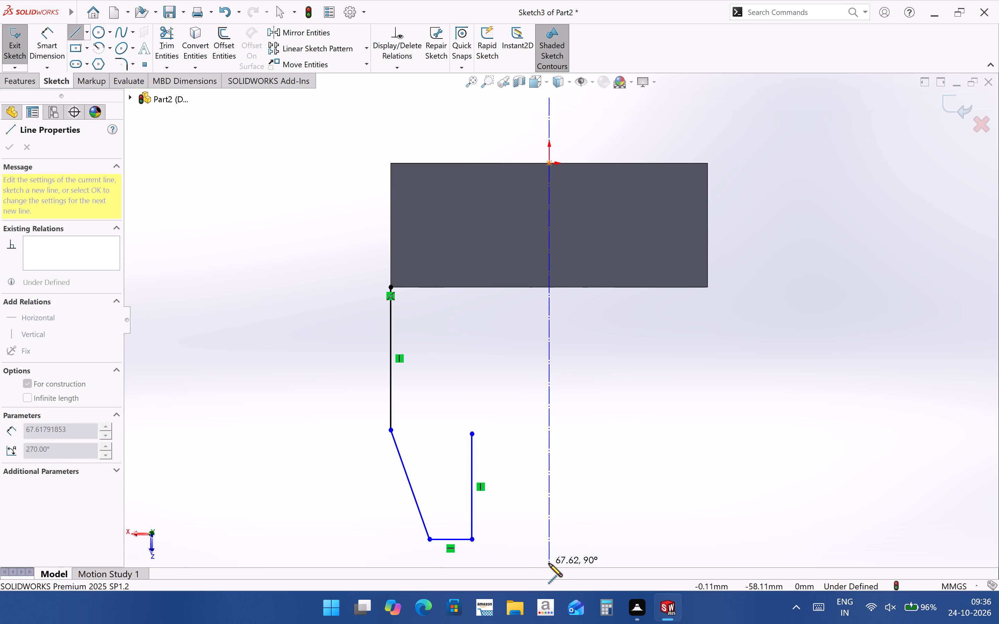
pyautogui.click(549, 563)
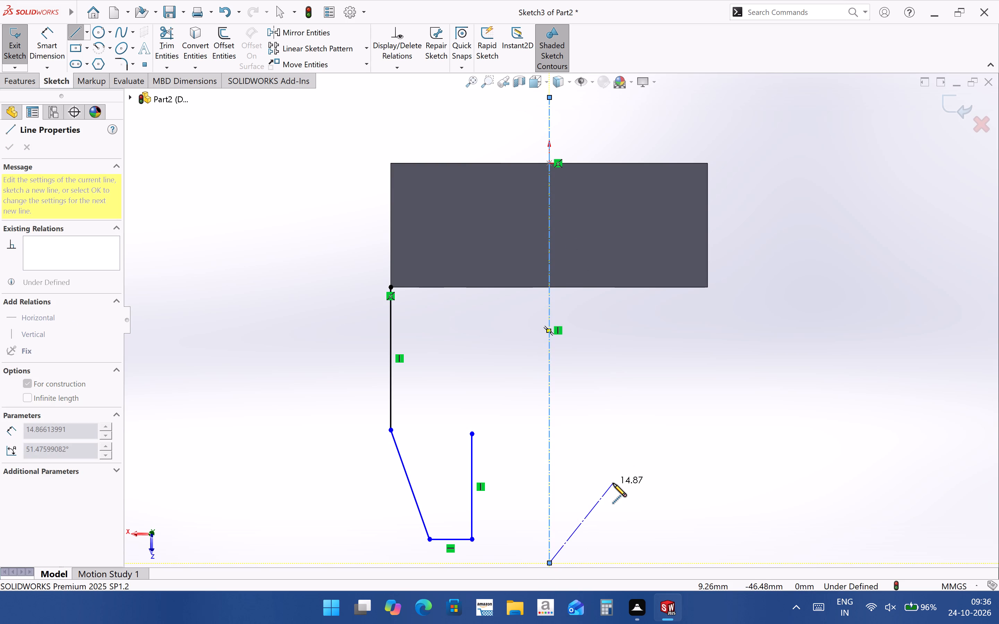
pyautogui.press('Escape')
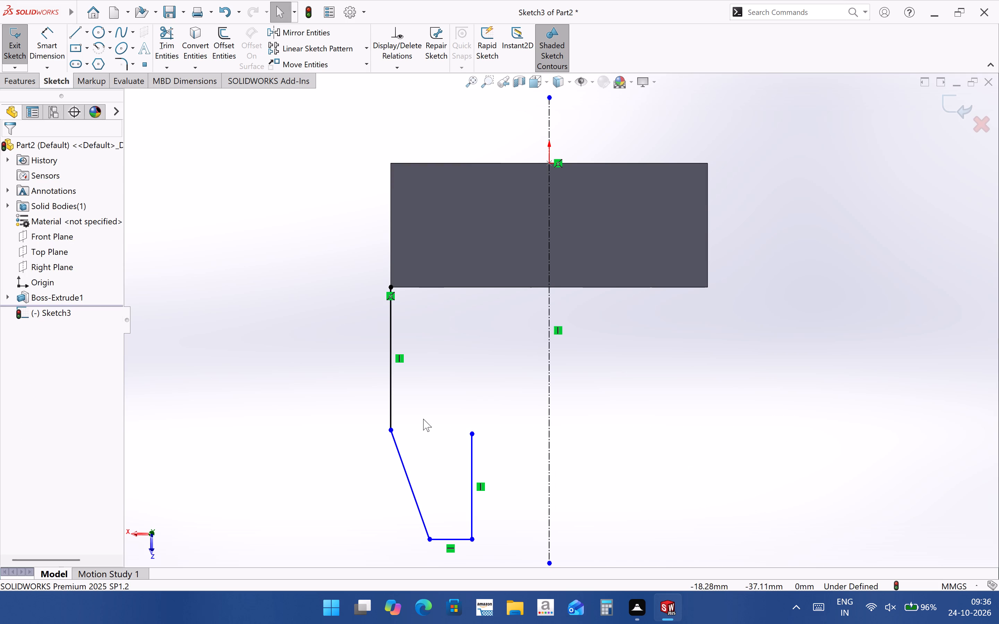
# Dimension the outer vertical line that starts at the boss's corner to 26 mm.
pyautogui.click(59, 45)
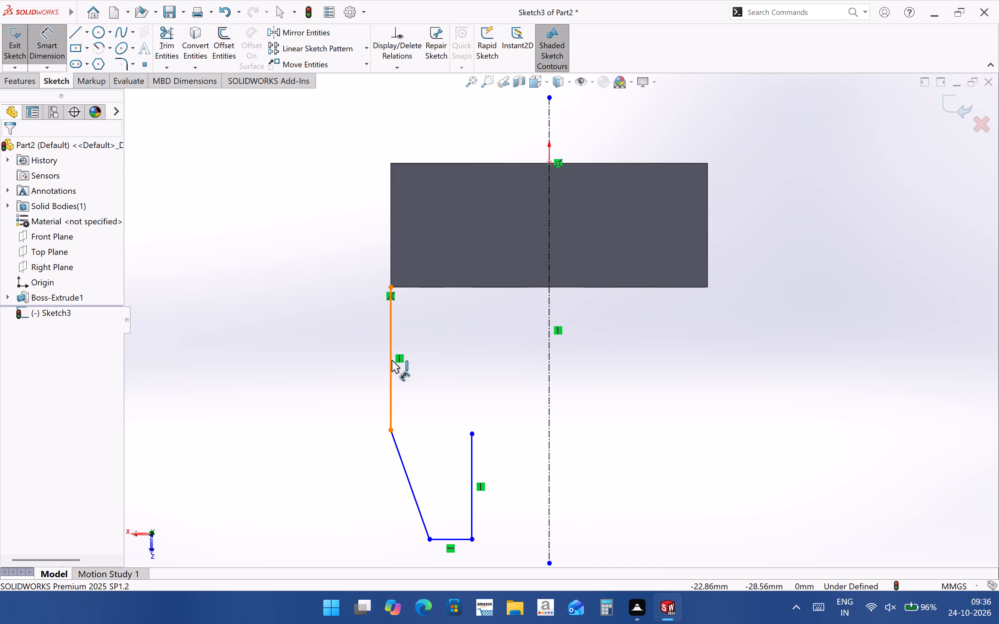
pyautogui.click(392, 360)
pyautogui.click(344, 353)
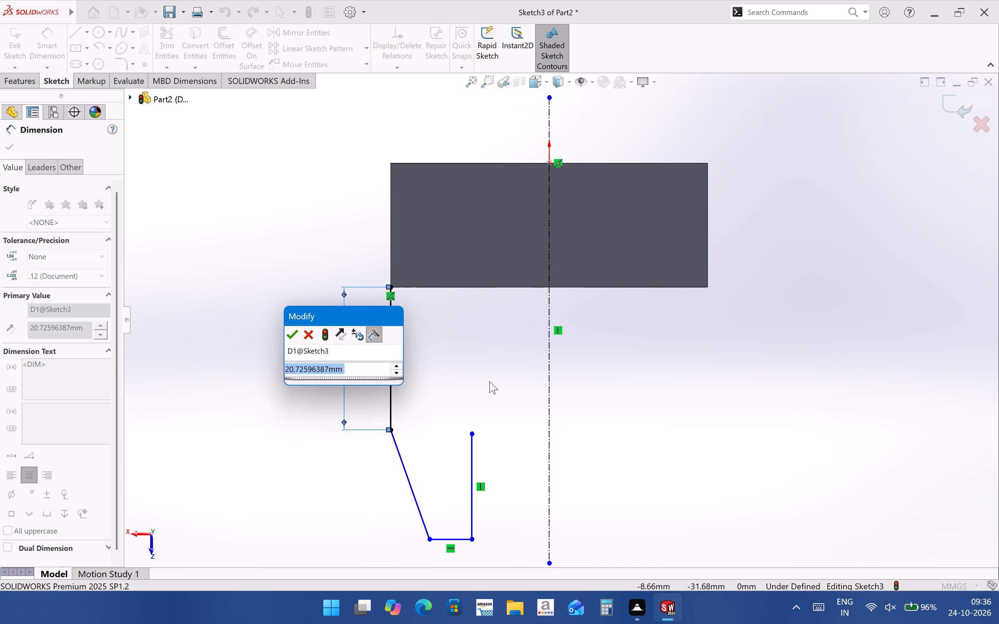
pyautogui.write('26')
pyautogui.press('Return')
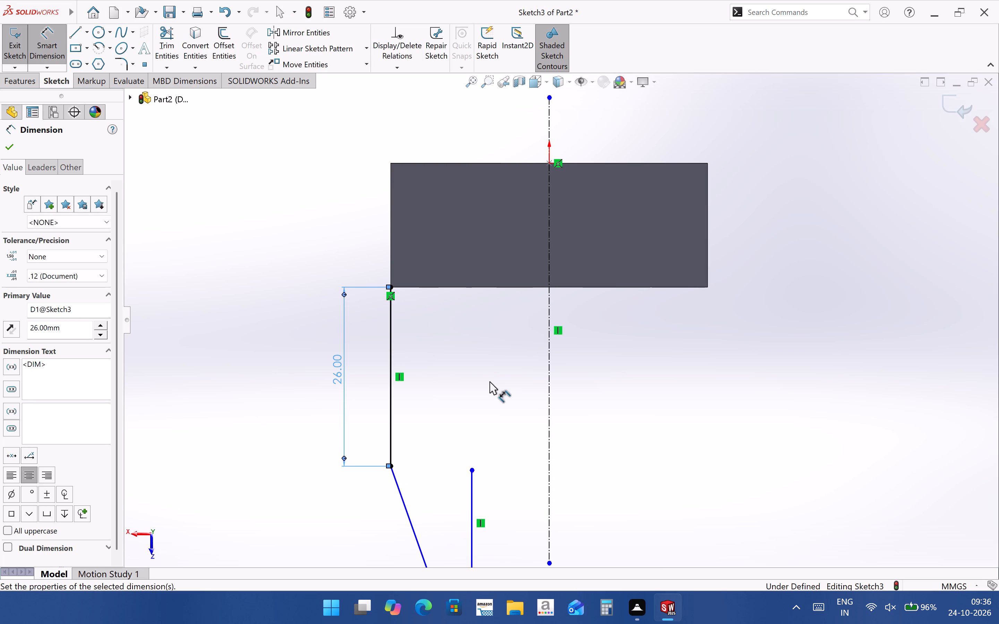
# Dimension the vertical distance between the two ends of the sloped line to 38 mm.
pyautogui.scroll(5, 587, 340)
pyautogui.scroll(-1, 503, 470)
pyautogui.scroll(-1, 513, 403)
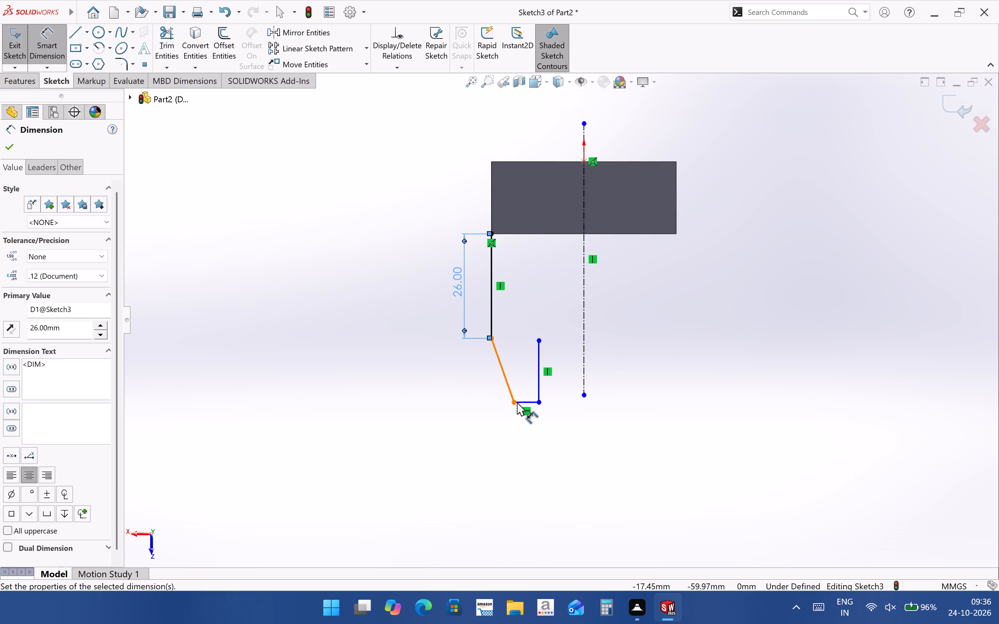
pyautogui.click(493, 338)
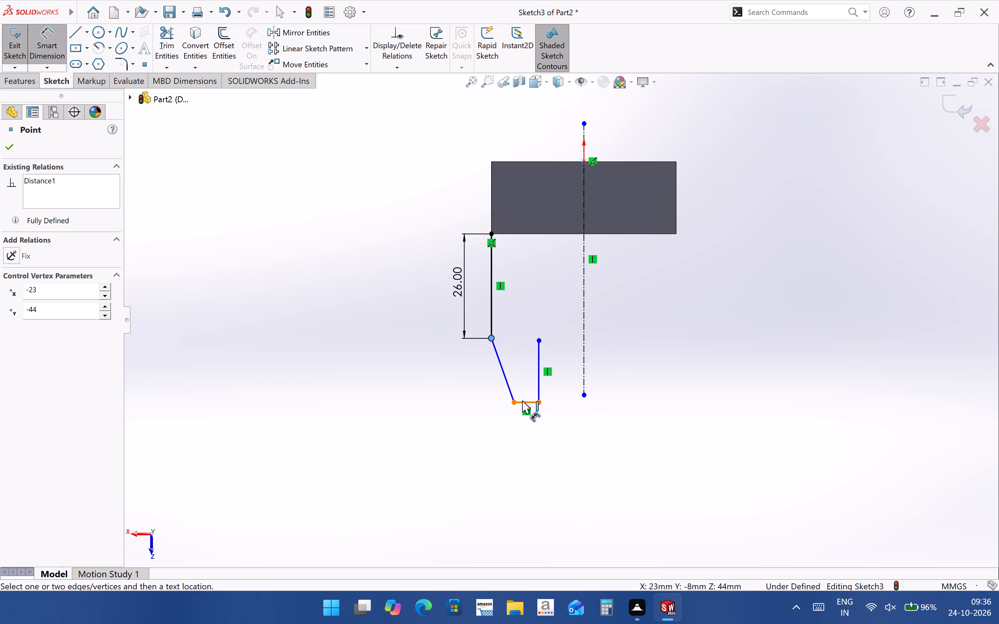
pyautogui.click(514, 403)
pyautogui.click(472, 398)
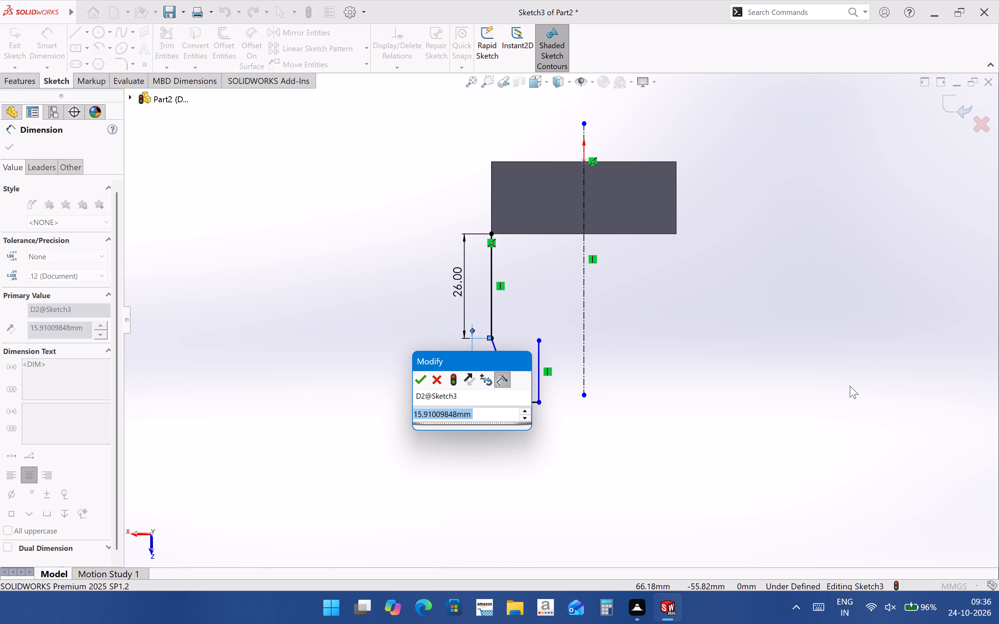
pyautogui.write('38')
pyautogui.press('Return')
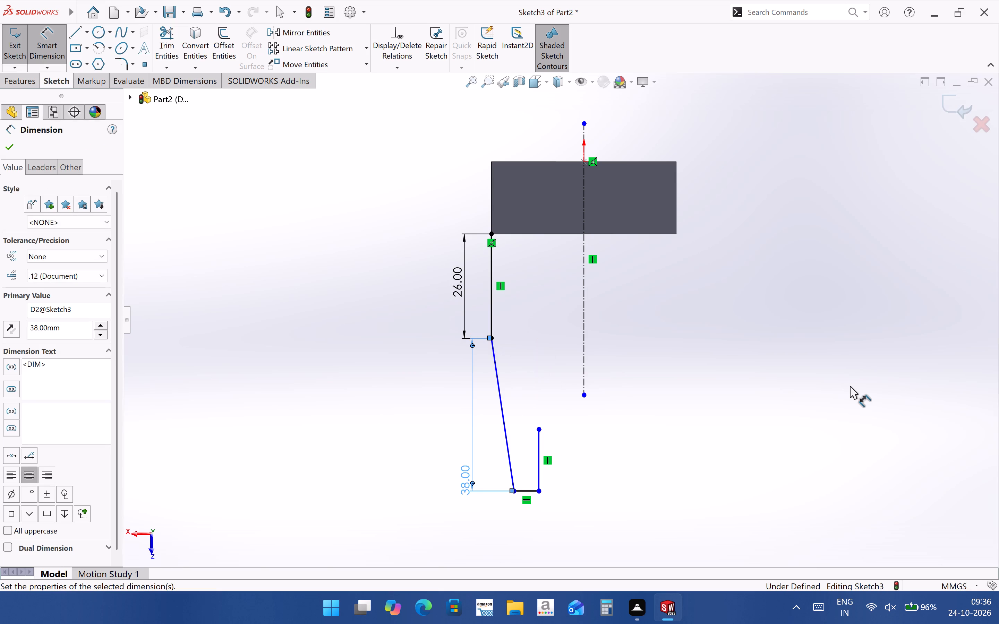
# Dimension the short horizontal line at the tip of the fork arm to 11 mm.
pyautogui.click(528, 492)
pyautogui.click(528, 519)
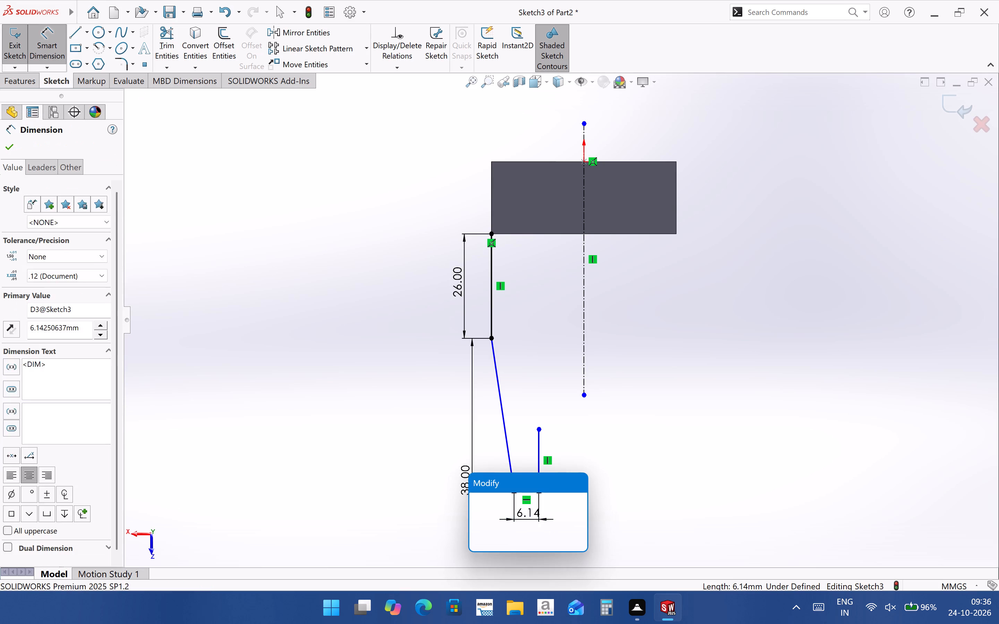
pyautogui.write('11')
pyautogui.press('Return')
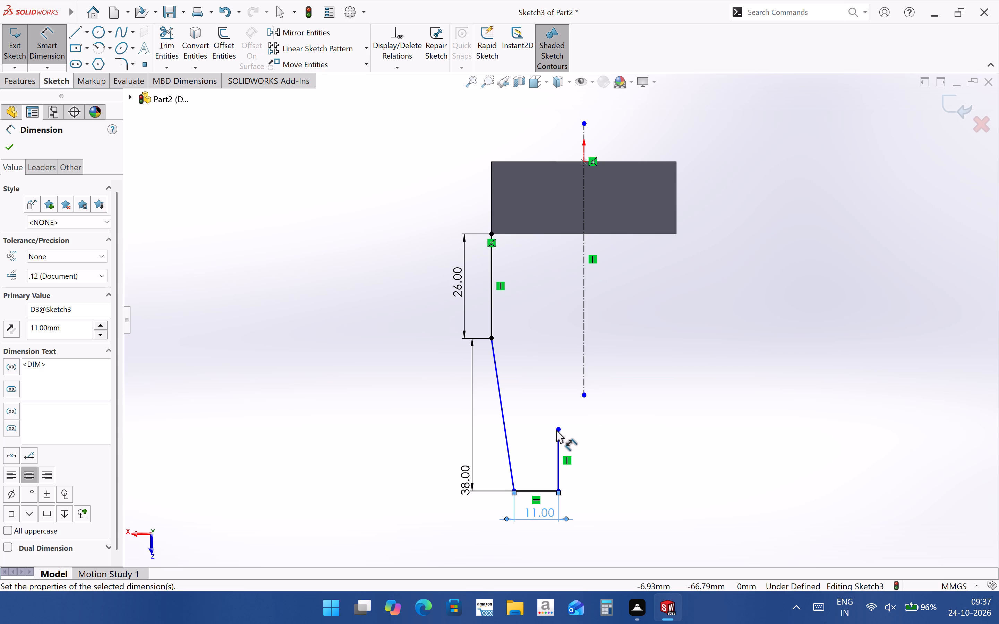
# Dimension the inner vertical line against the centerline as a doubled distance of 7 mm.
pyautogui.click(557, 479)
pyautogui.click(585, 374)
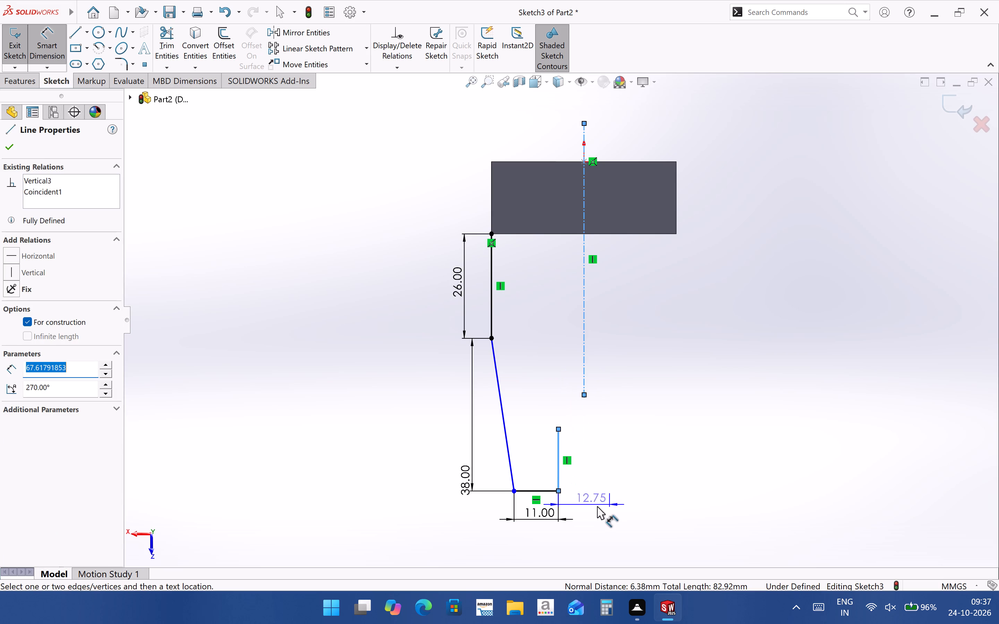
pyautogui.click(599, 506)
pyautogui.press('7')
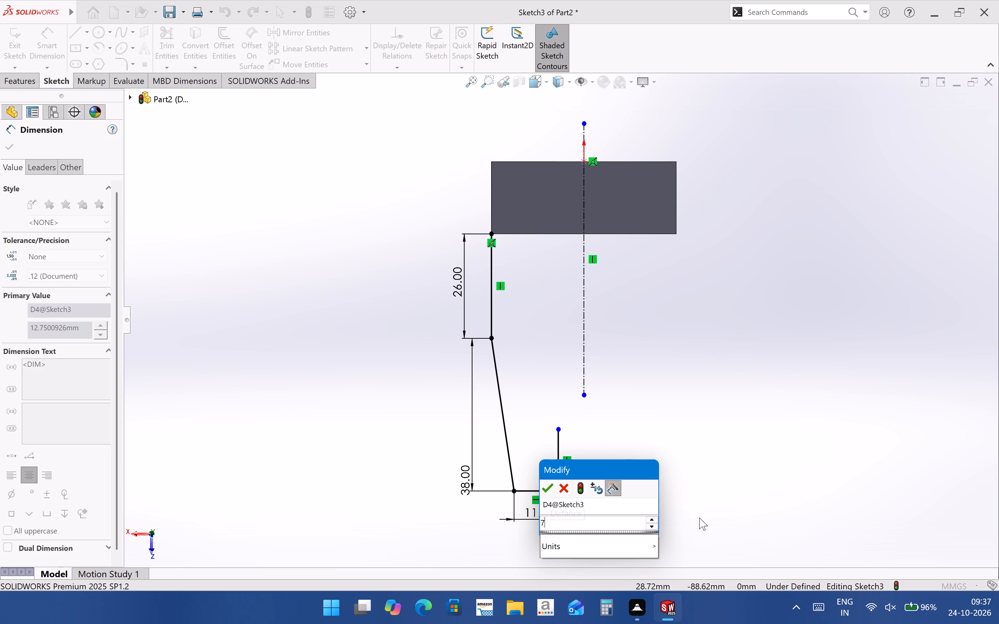
pyautogui.press('Return')
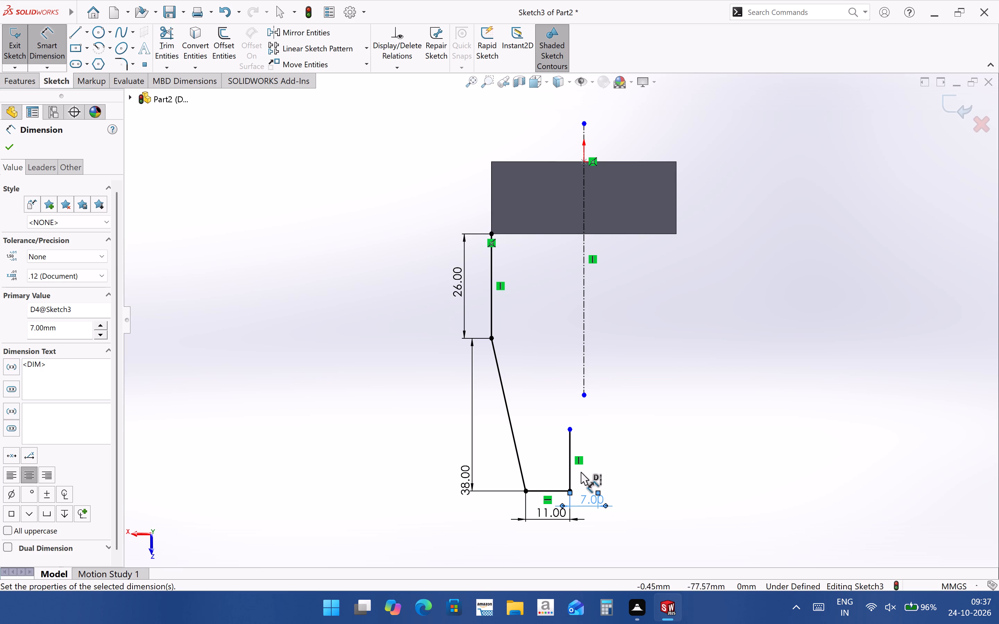
# Dimension the length of the inner vertical line at the fork arm's tip to 22 mm.
pyautogui.click(570, 466)
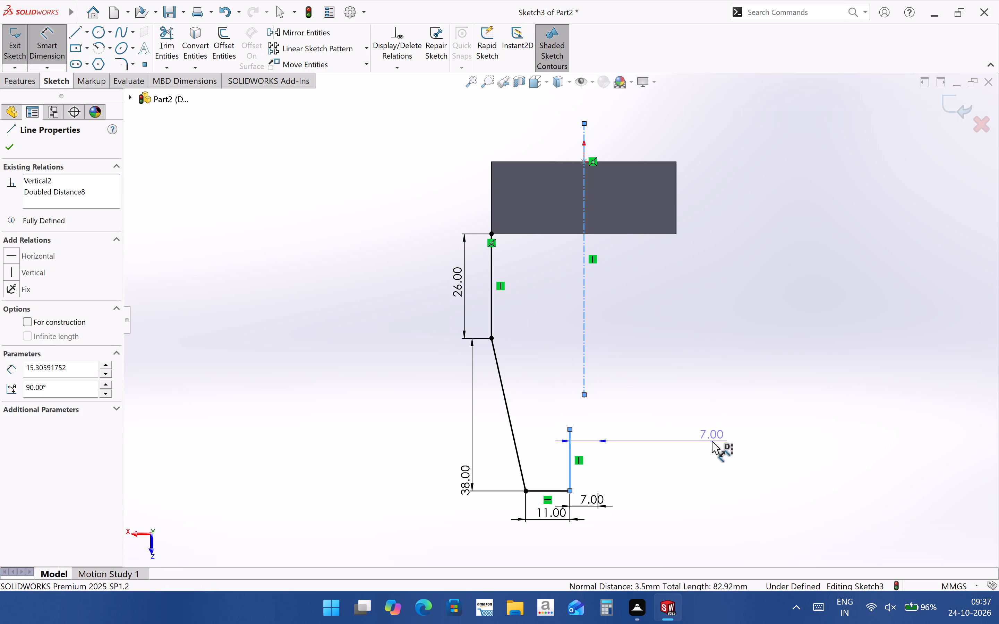
pyautogui.press('Escape')
pyautogui.click(622, 460)
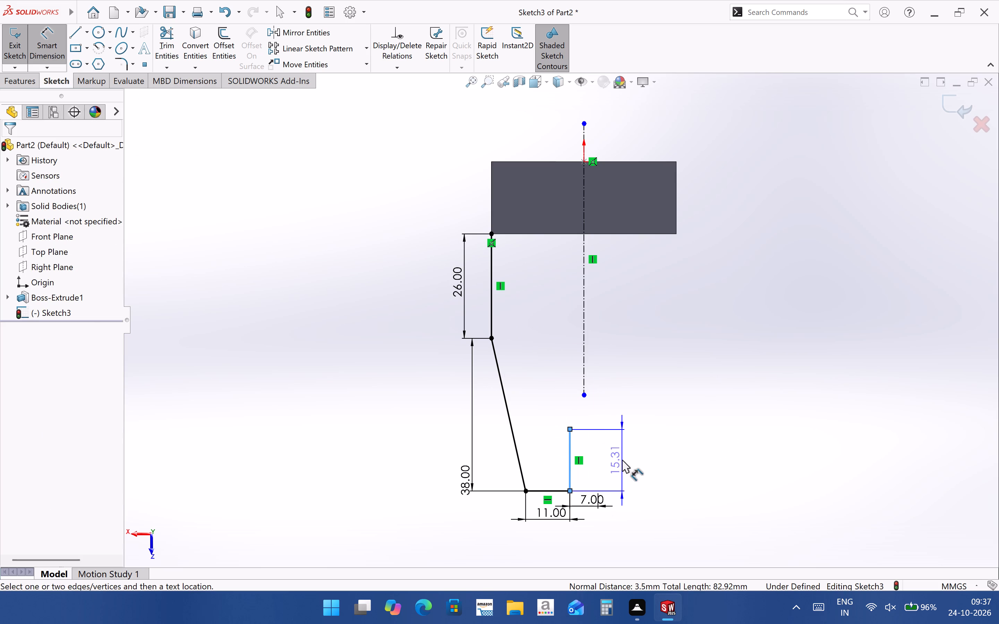
pyautogui.write('22')
pyautogui.press('Return')
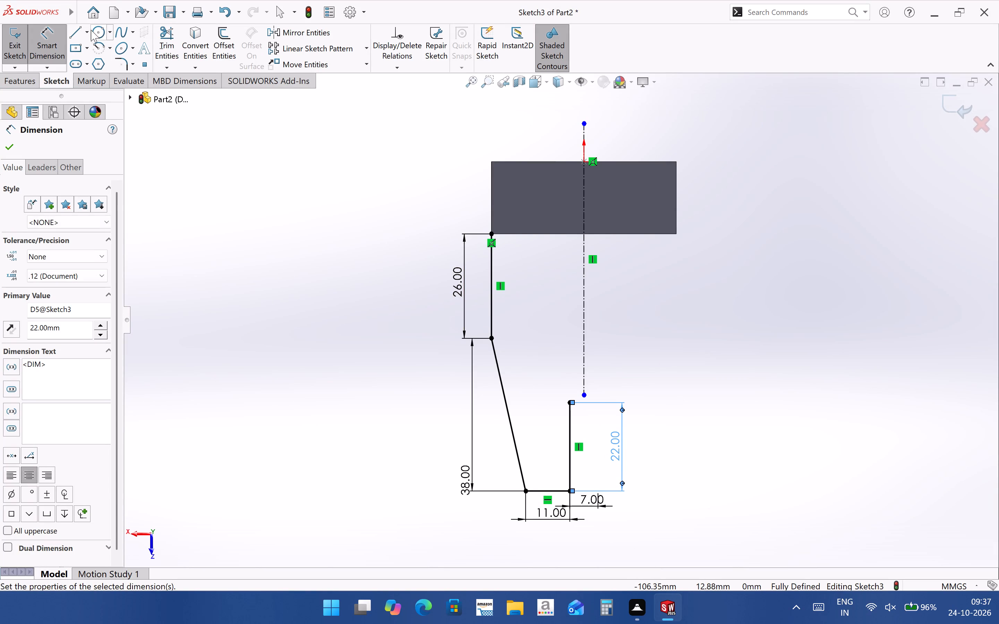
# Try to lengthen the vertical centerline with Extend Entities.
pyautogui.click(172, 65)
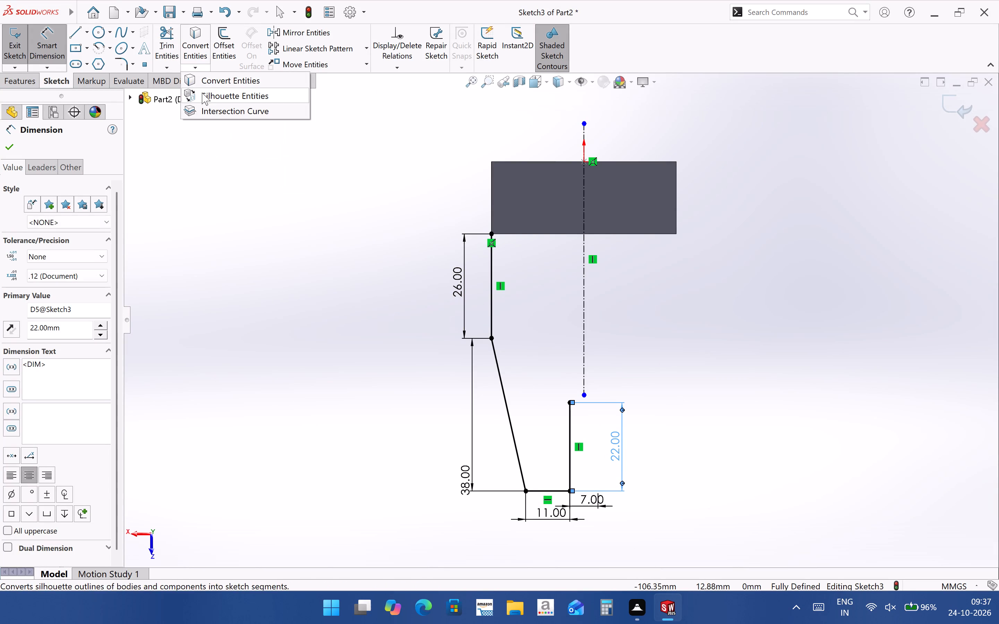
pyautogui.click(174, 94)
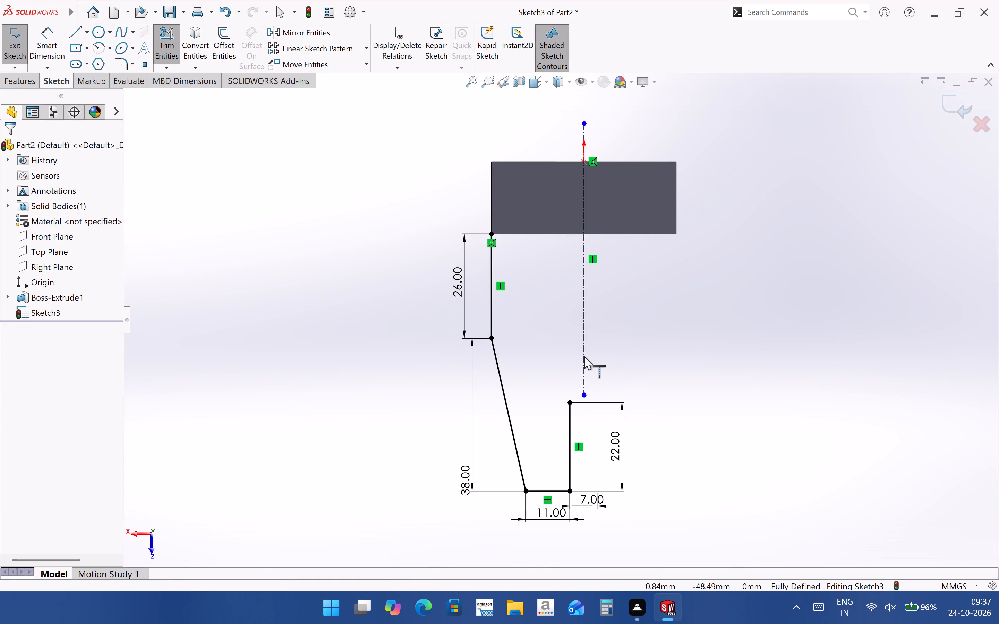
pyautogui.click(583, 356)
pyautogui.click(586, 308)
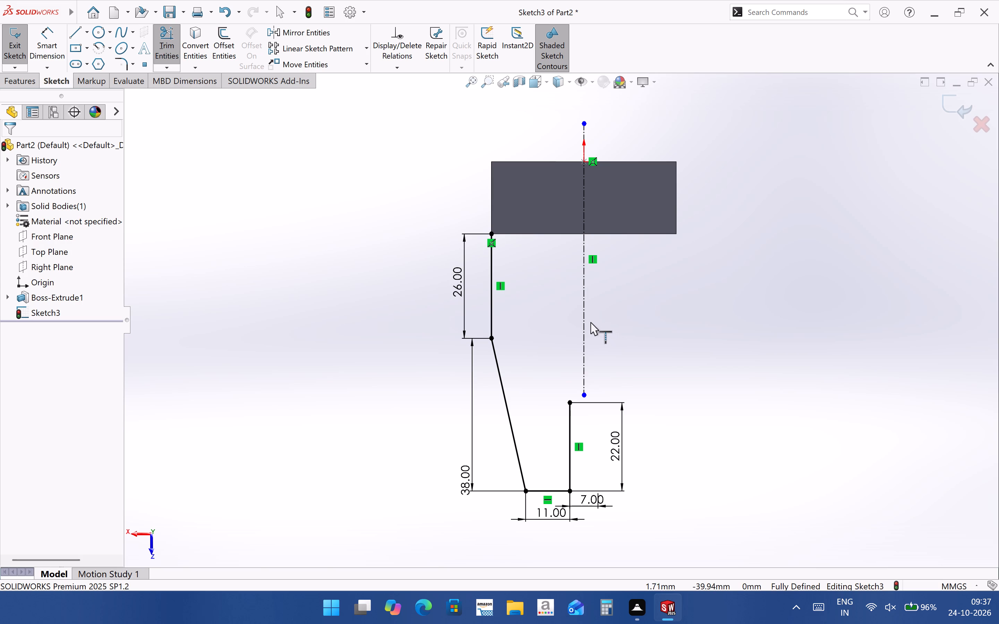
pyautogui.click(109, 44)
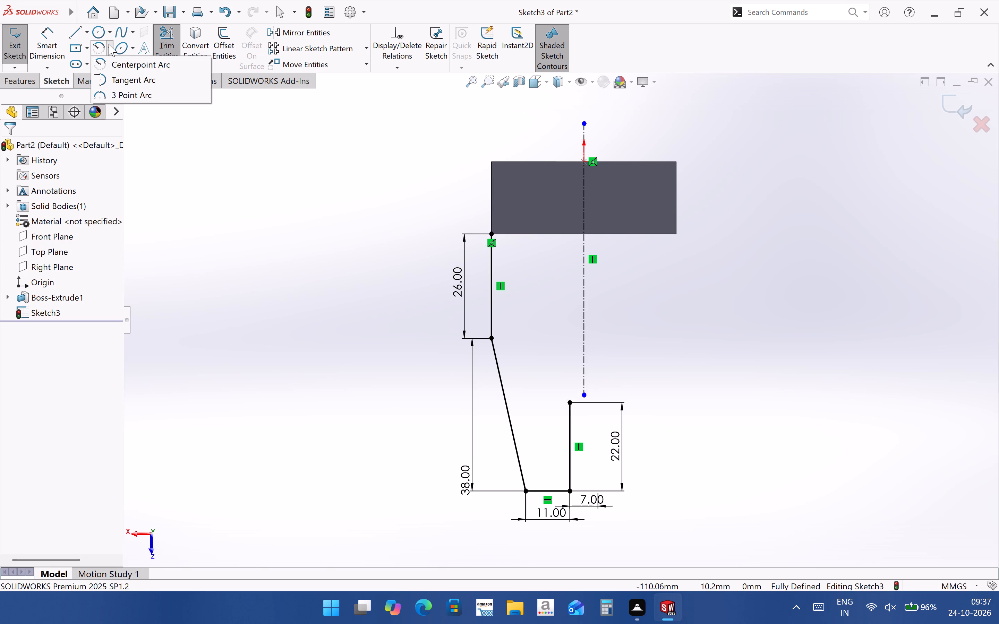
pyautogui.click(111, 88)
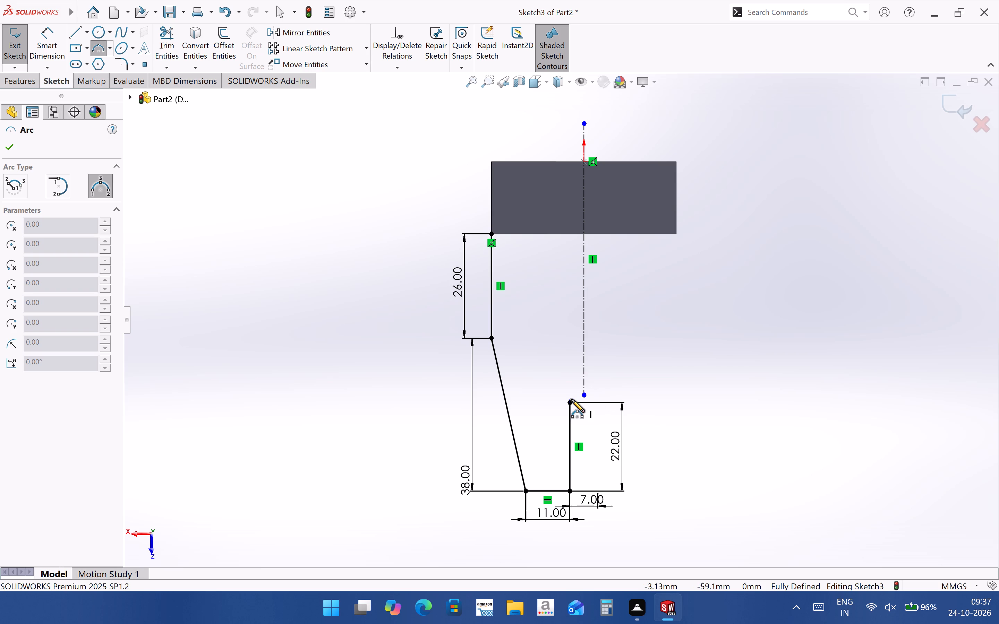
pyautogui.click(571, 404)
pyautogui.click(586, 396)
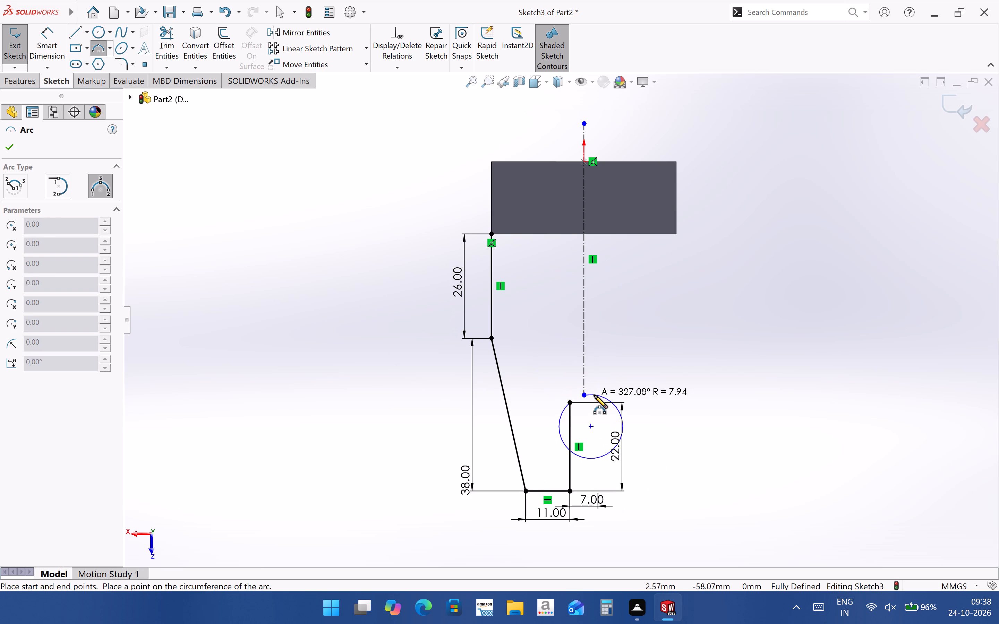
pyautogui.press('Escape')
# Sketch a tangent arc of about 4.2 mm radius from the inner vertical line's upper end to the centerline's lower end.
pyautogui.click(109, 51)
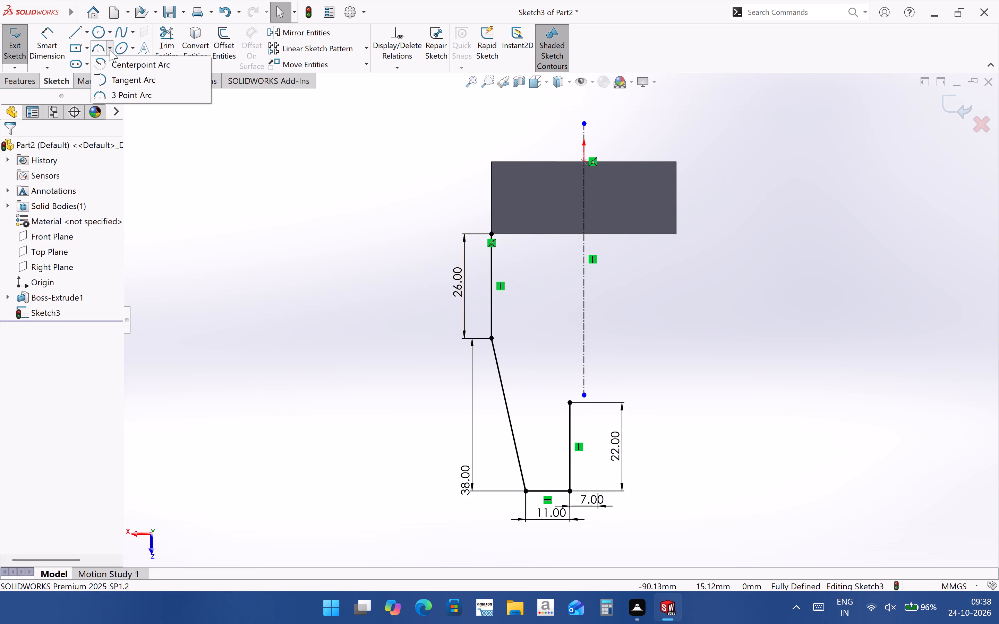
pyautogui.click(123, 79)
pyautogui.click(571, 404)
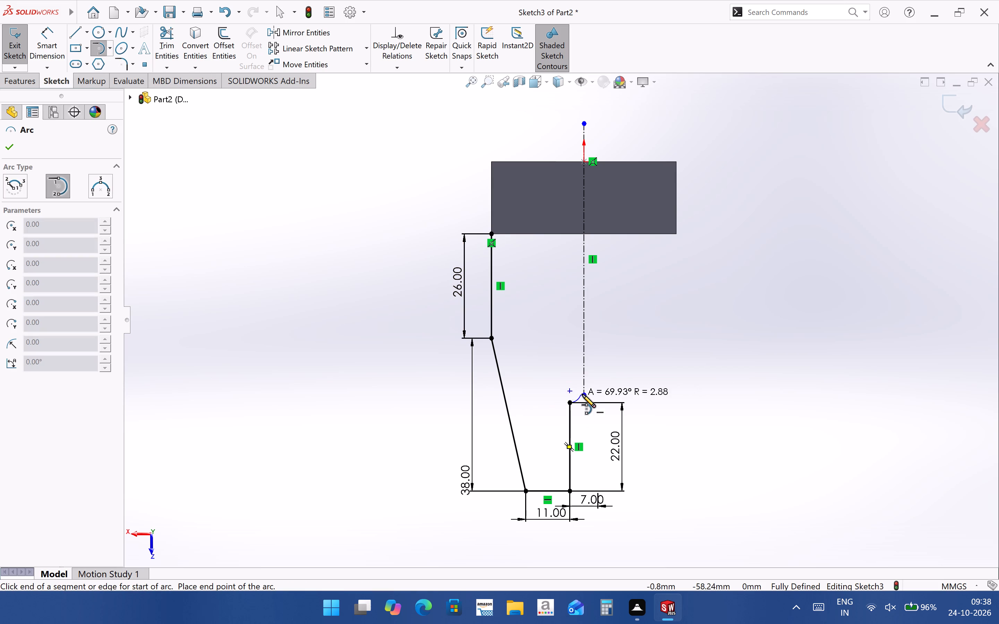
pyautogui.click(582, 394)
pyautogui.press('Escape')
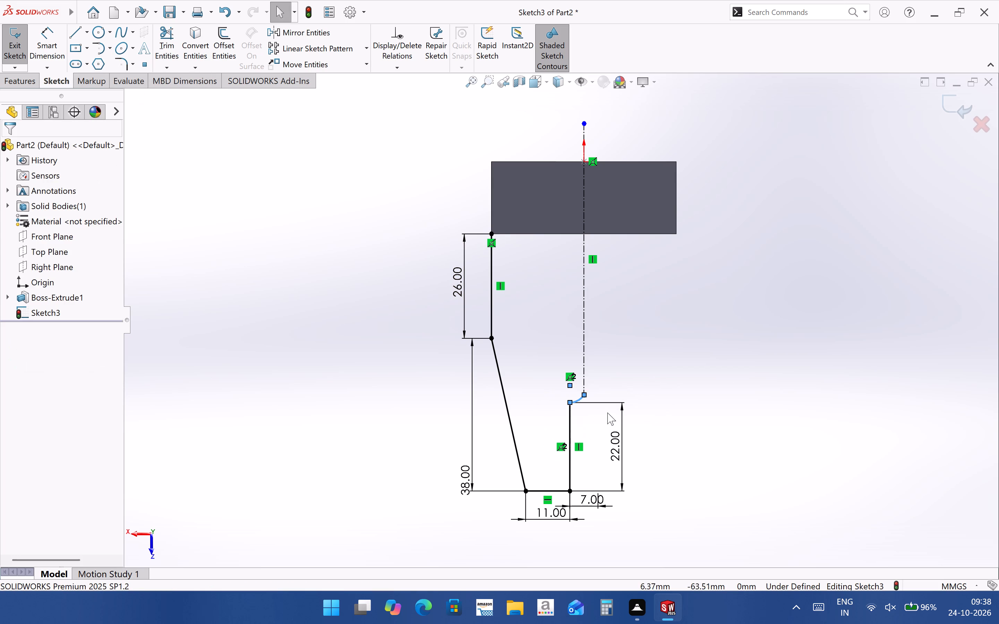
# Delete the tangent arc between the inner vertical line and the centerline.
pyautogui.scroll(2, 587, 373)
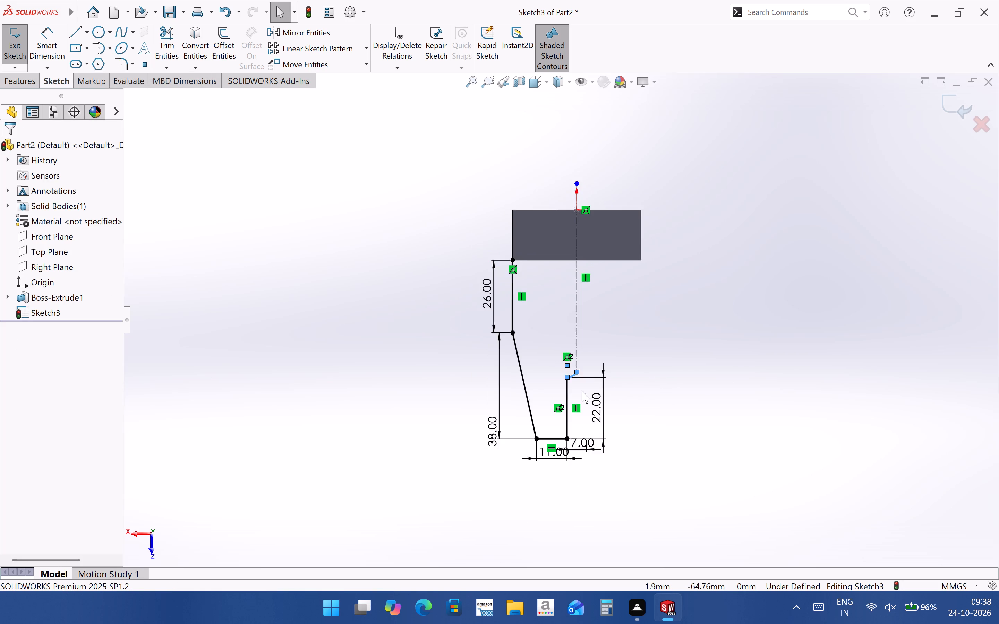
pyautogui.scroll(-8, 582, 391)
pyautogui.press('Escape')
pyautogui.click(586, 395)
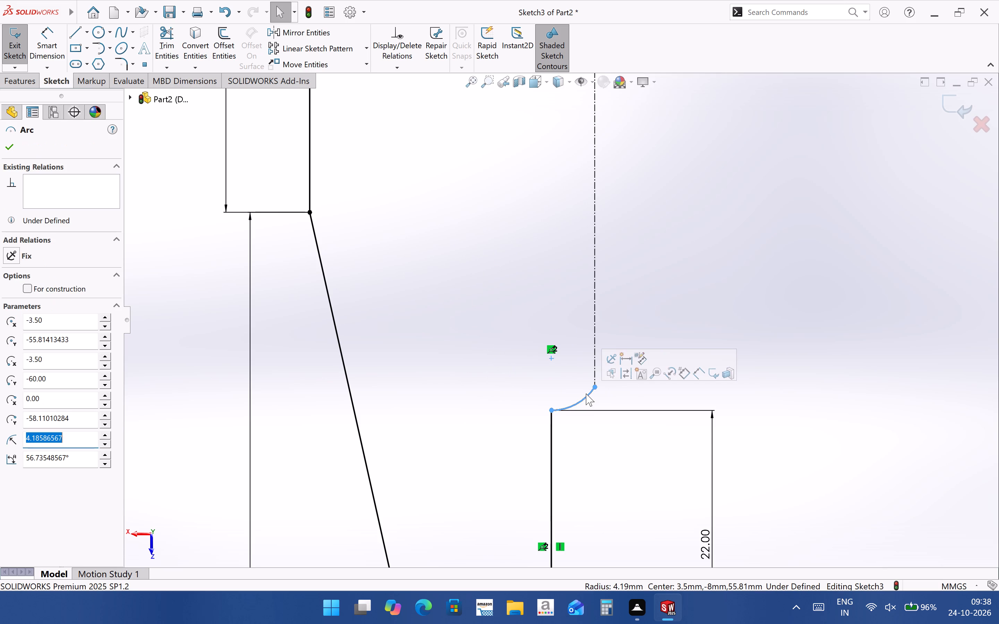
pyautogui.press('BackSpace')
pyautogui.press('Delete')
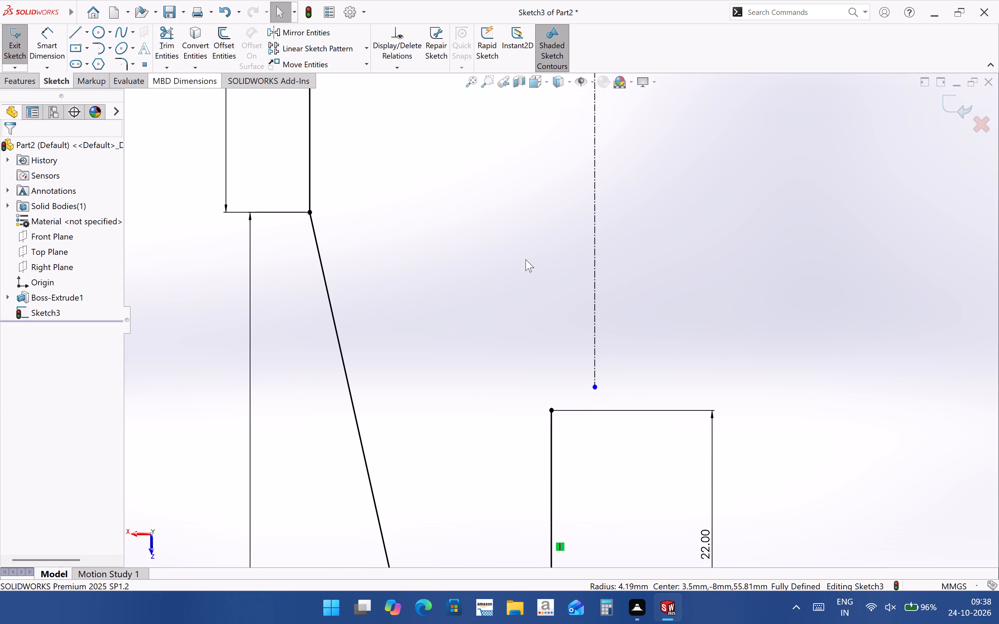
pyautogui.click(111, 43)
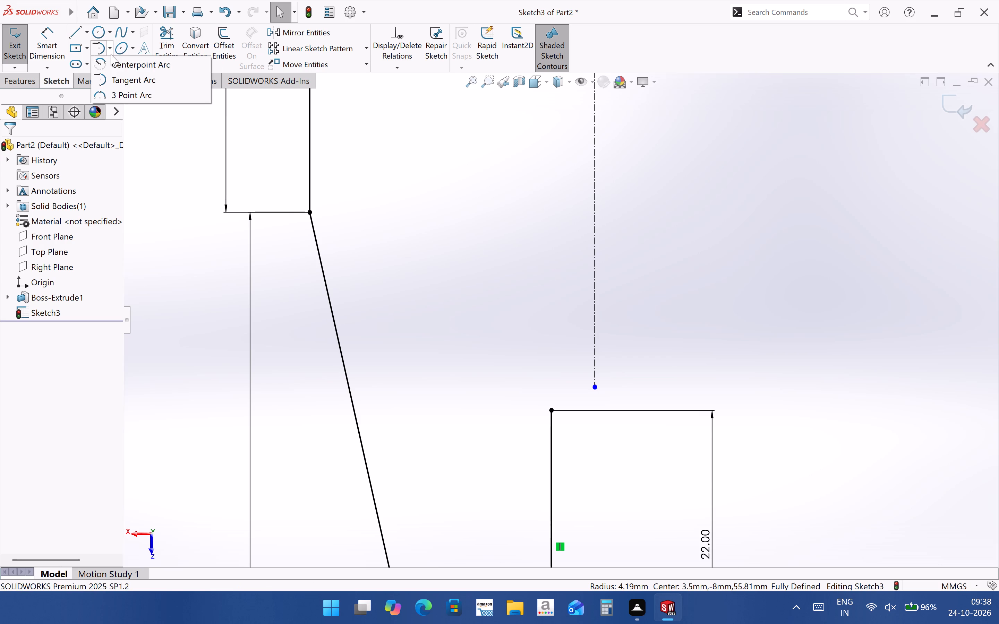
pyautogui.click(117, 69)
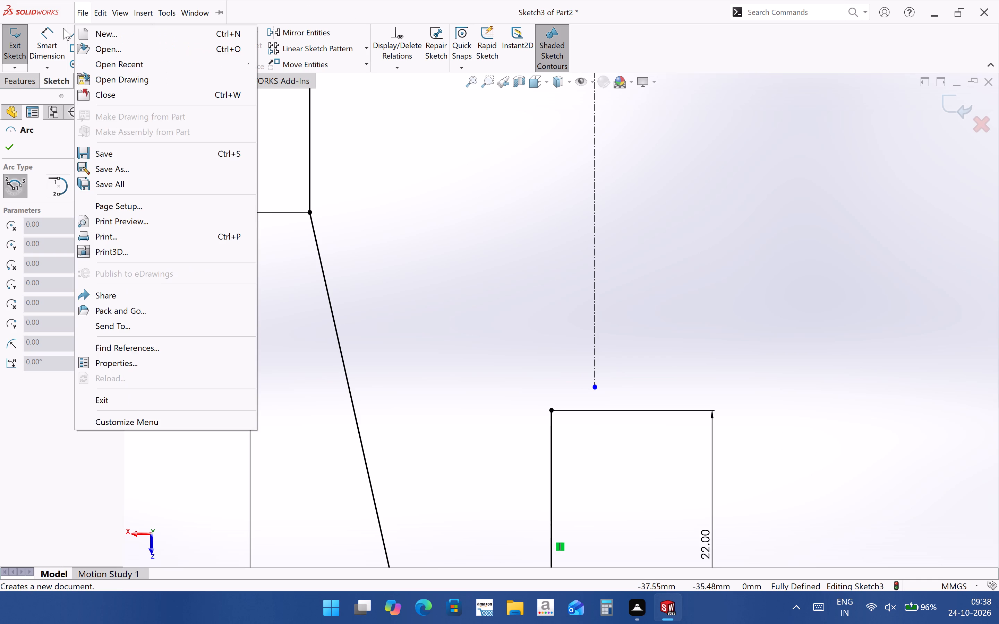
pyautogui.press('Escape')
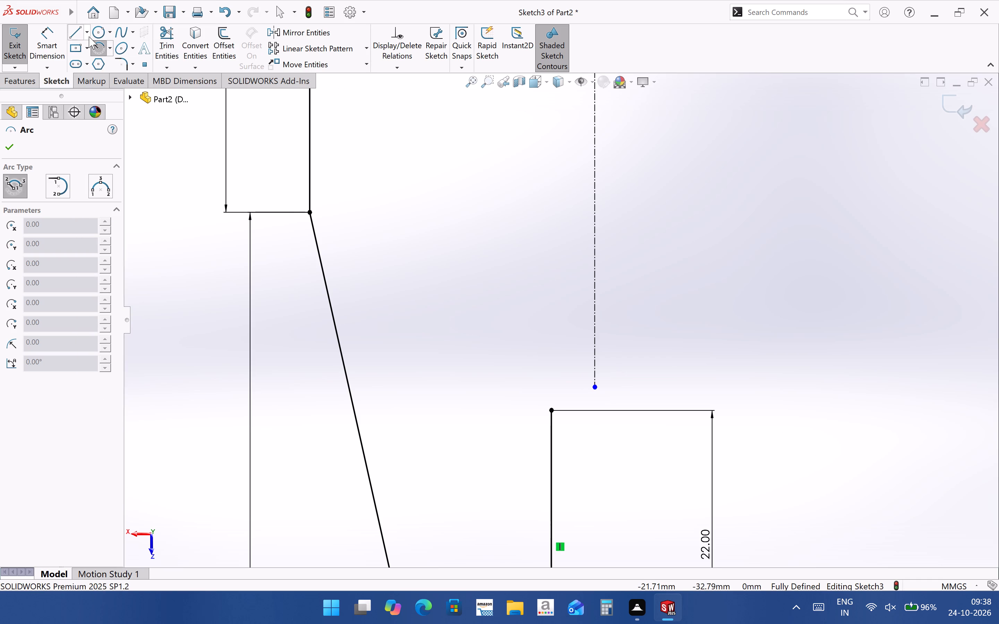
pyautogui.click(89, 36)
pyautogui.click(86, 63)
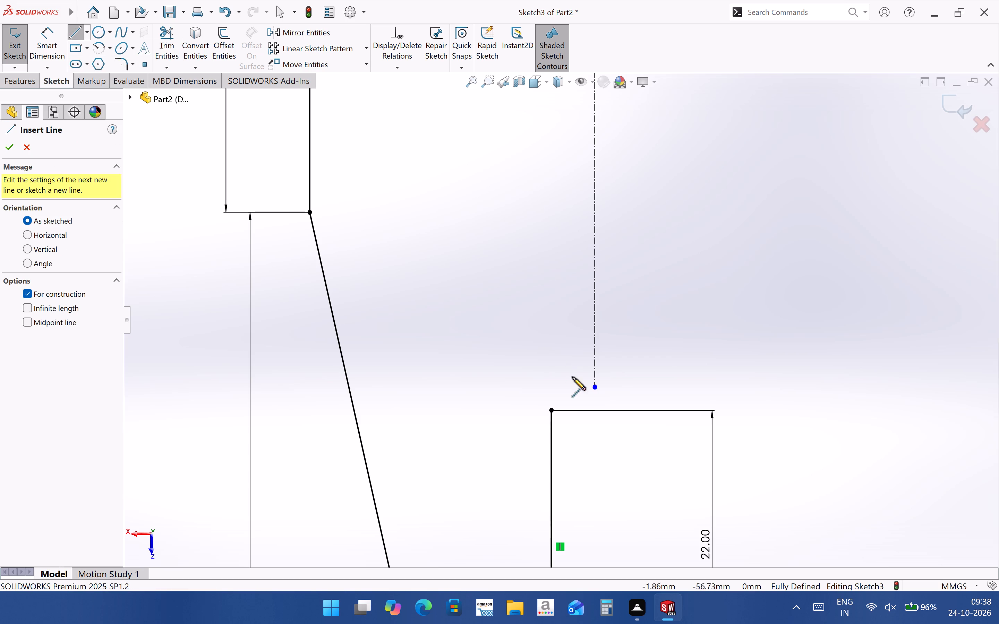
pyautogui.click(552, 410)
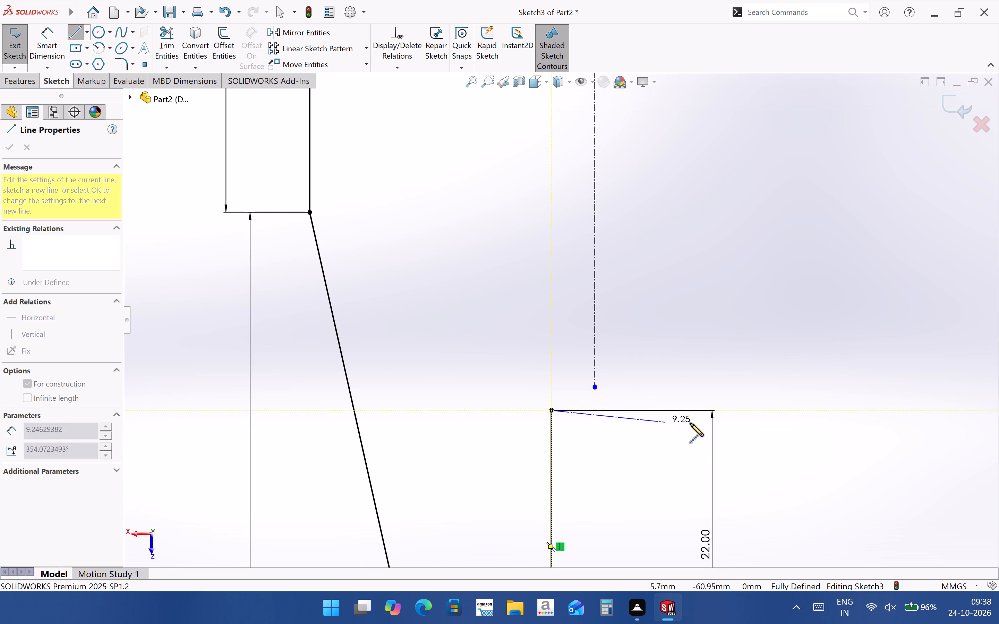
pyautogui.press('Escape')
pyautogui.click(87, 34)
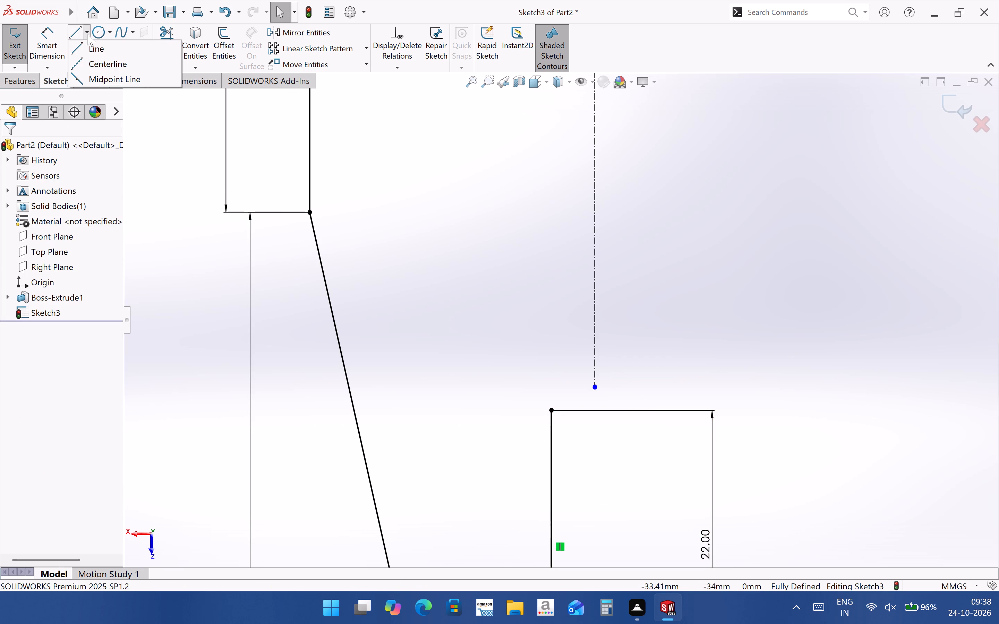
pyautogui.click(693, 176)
# Sketch a horizontal centerline from the inner vertical line's upper end, passing below and beyond the vertical centerline.
pyautogui.scroll(7, 685, 333)
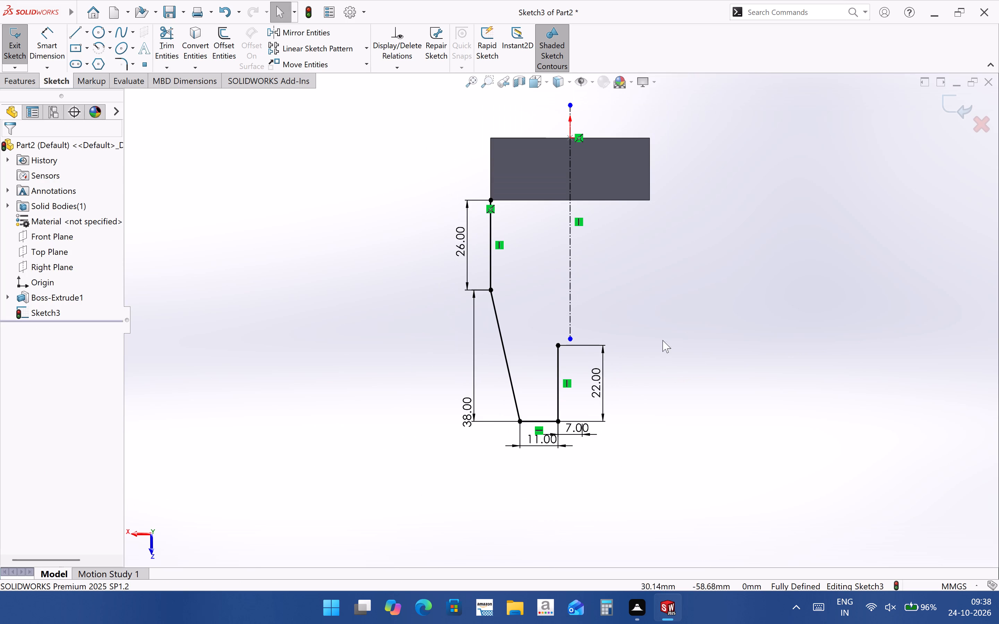
pyautogui.scroll(-2, 577, 352)
pyautogui.scroll(-3, 566, 310)
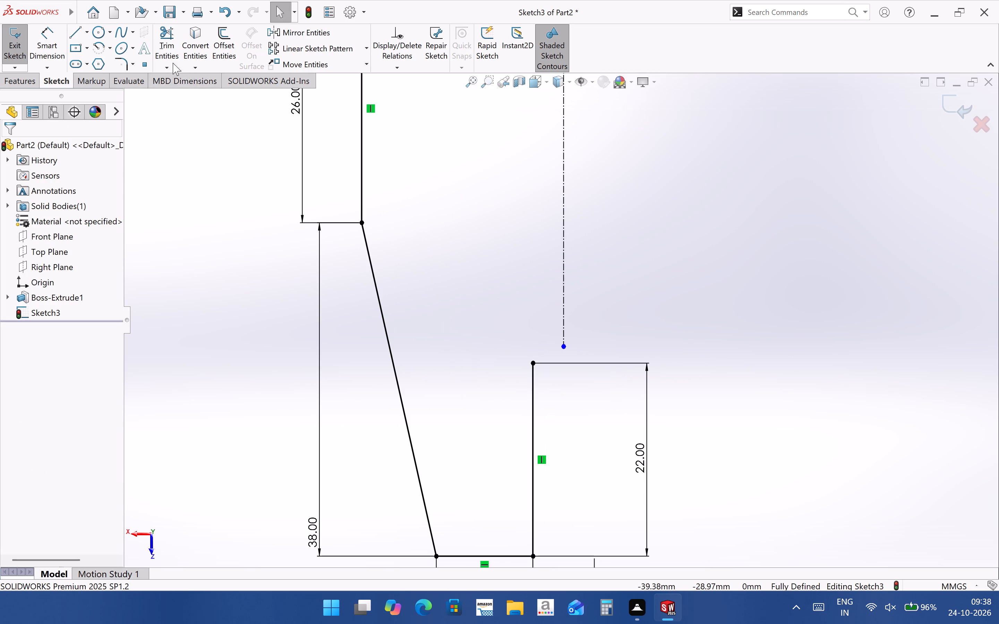
pyautogui.click(83, 27)
pyautogui.click(87, 31)
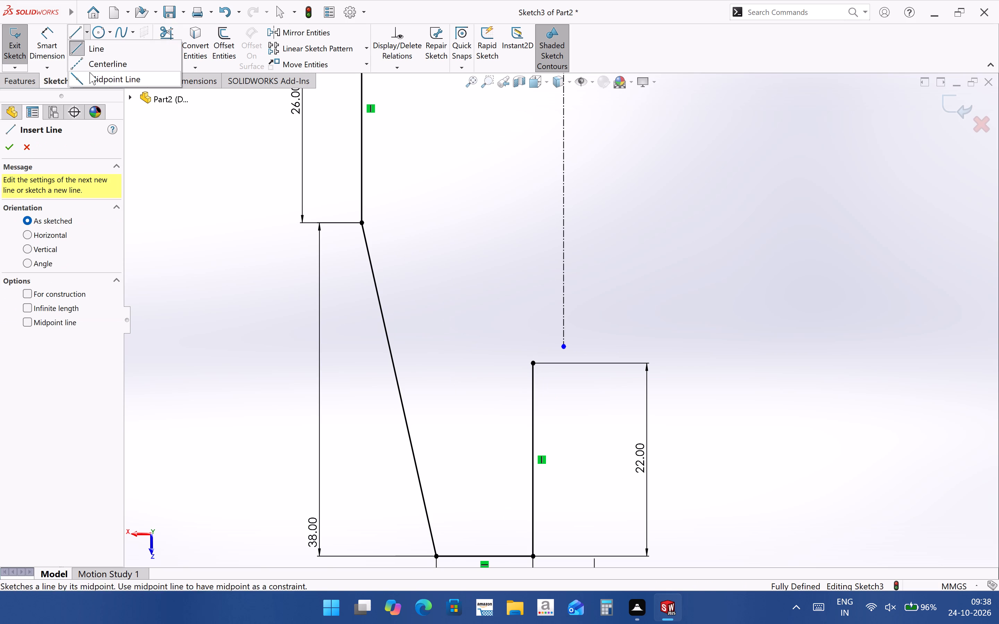
pyautogui.click(91, 62)
pyautogui.click(531, 364)
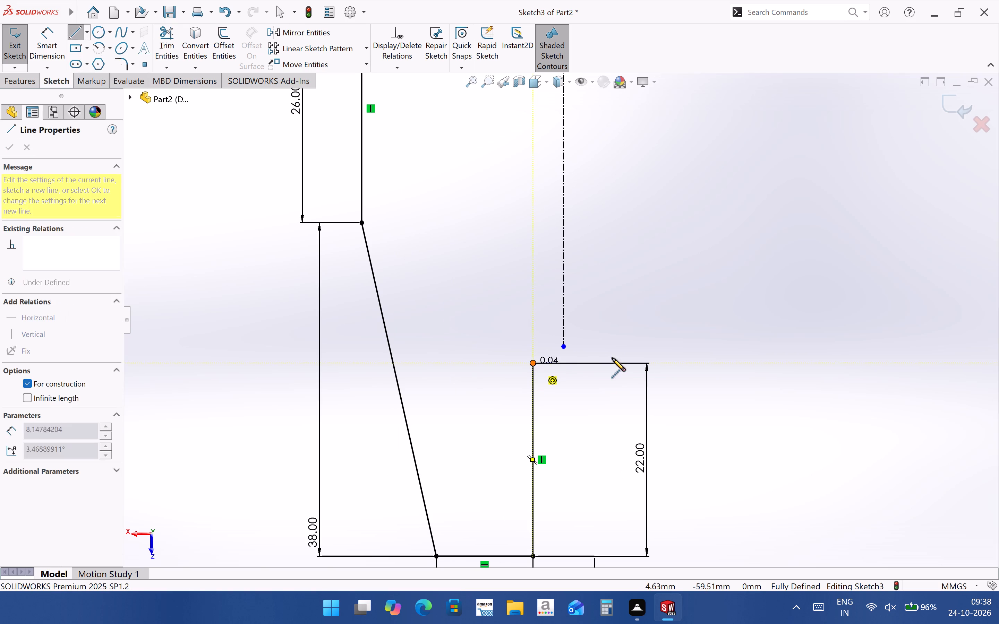
pyautogui.click(621, 362)
pyautogui.press('Escape')
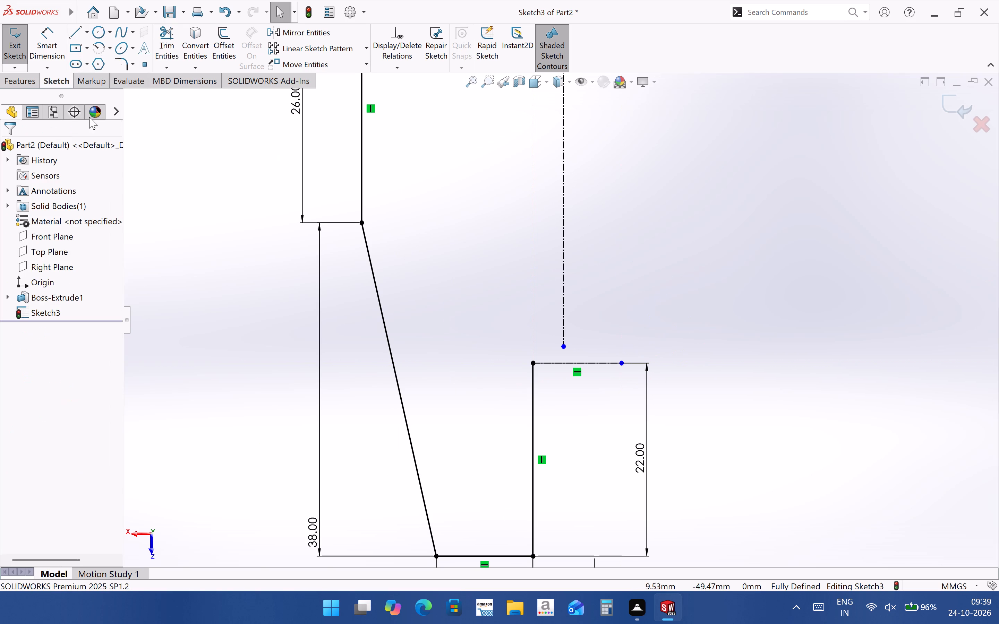
# Extend the vertical centerline down to the horizontal centerline.
pyautogui.click(169, 67)
pyautogui.click(182, 92)
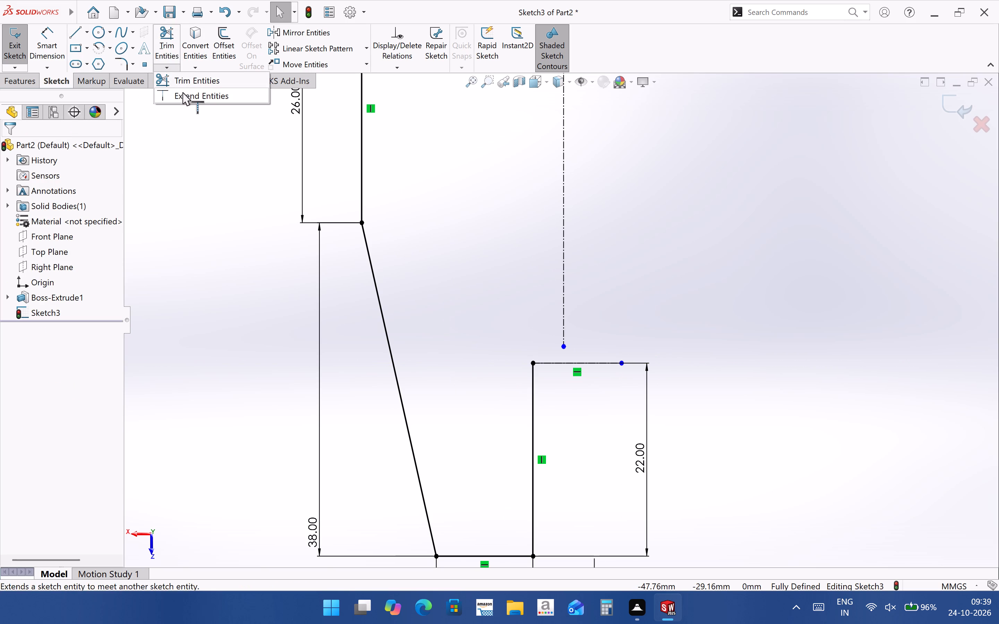
pyautogui.click(564, 325)
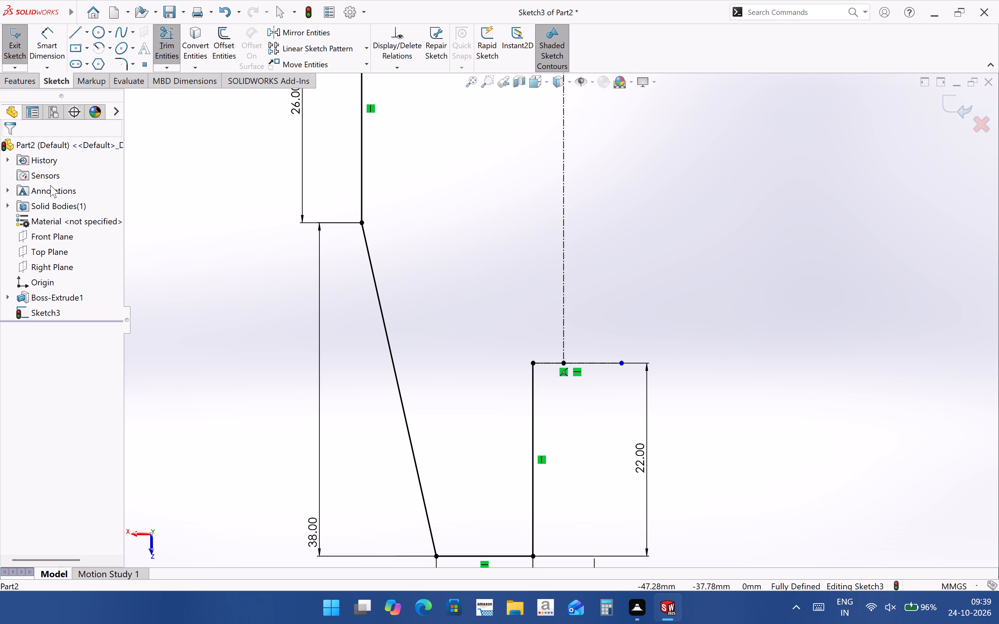
# Sketch a 90° centerpoint arc of 3.5 mm radius, centred on the centerlines' intersection, from the inner line's upper end to the vertical centerline.
pyautogui.click(92, 47)
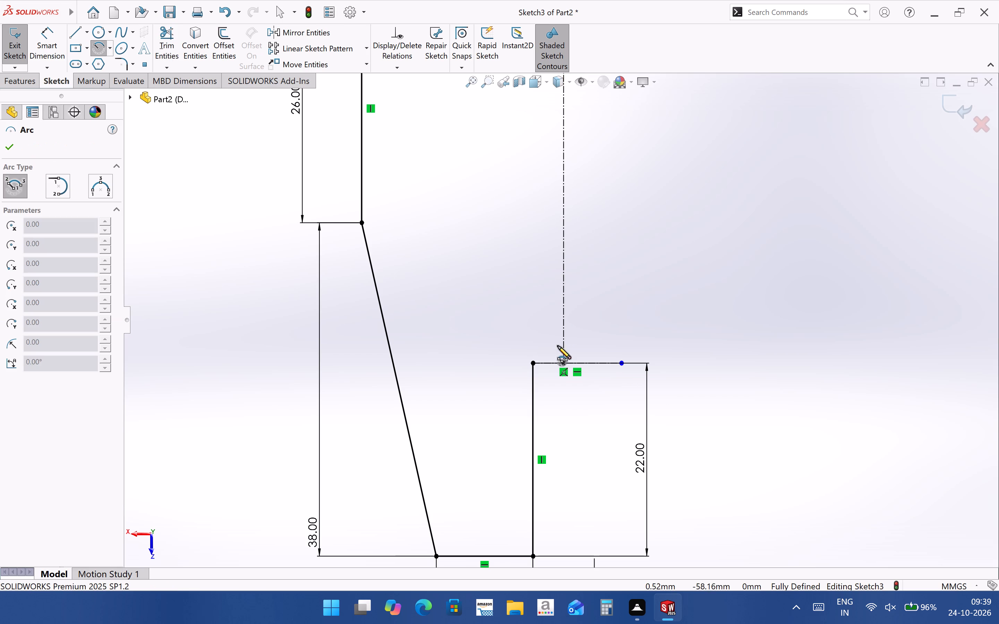
pyautogui.click(562, 363)
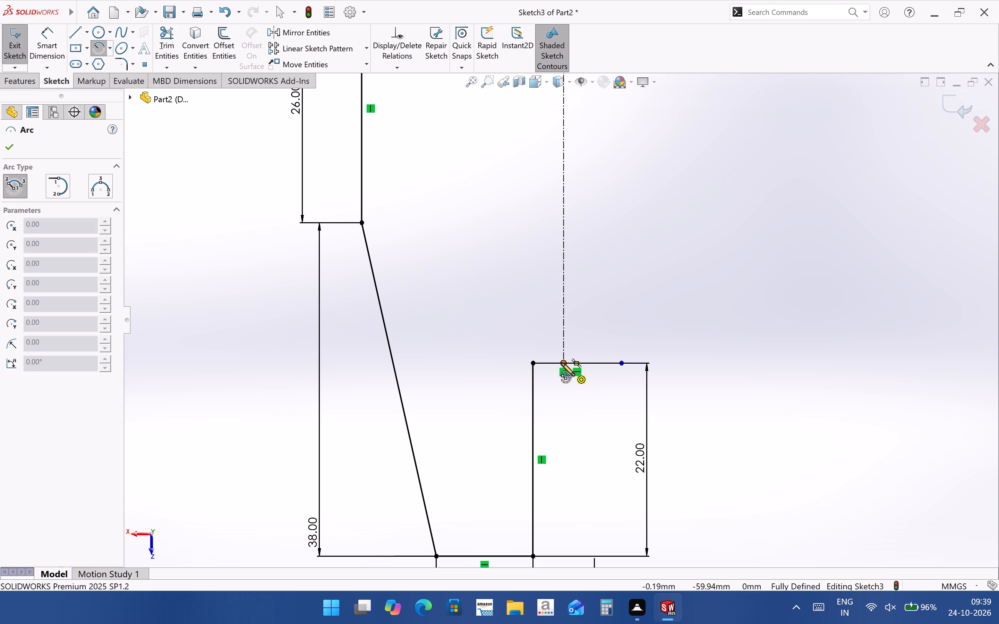
pyautogui.click(532, 365)
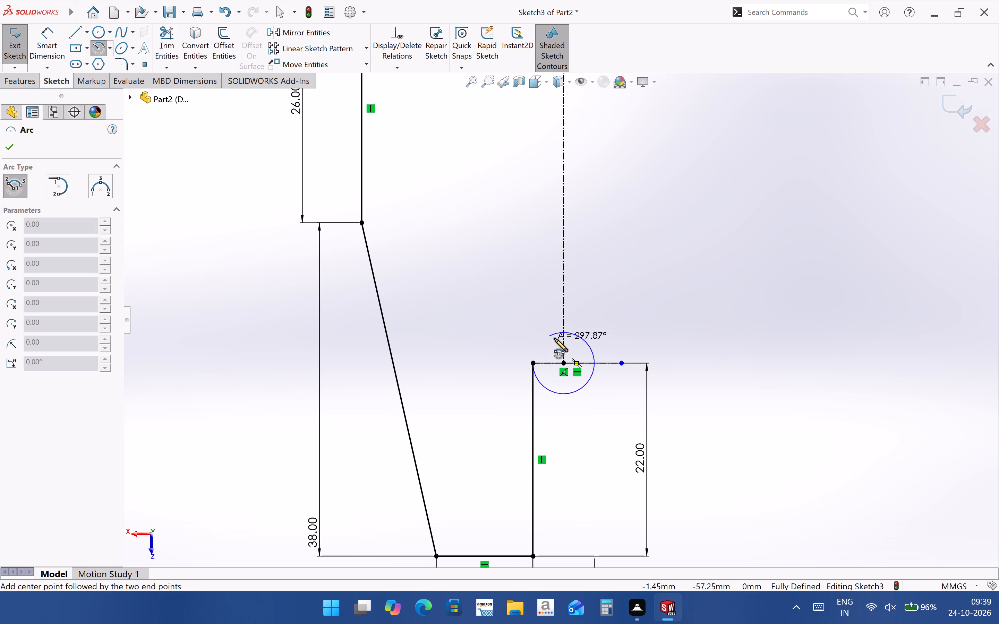
pyautogui.click(537, 363)
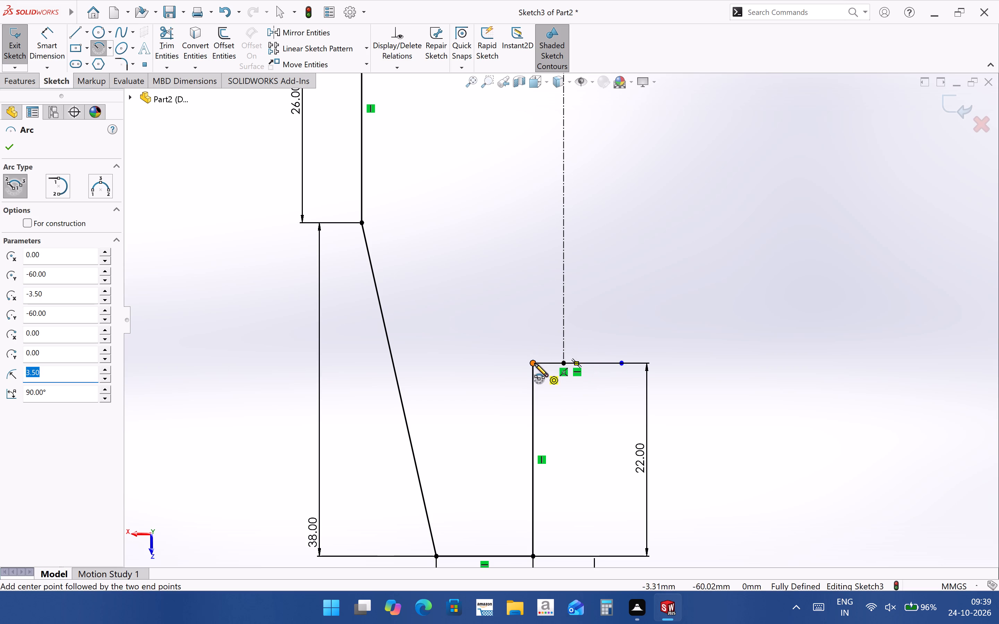
pyautogui.click(563, 363)
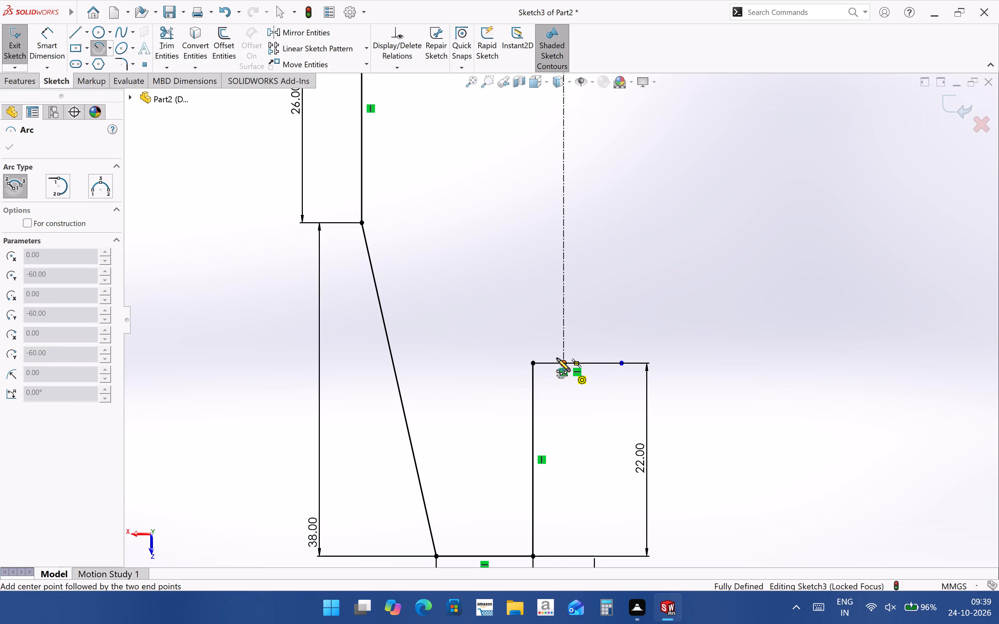
pyautogui.click(533, 364)
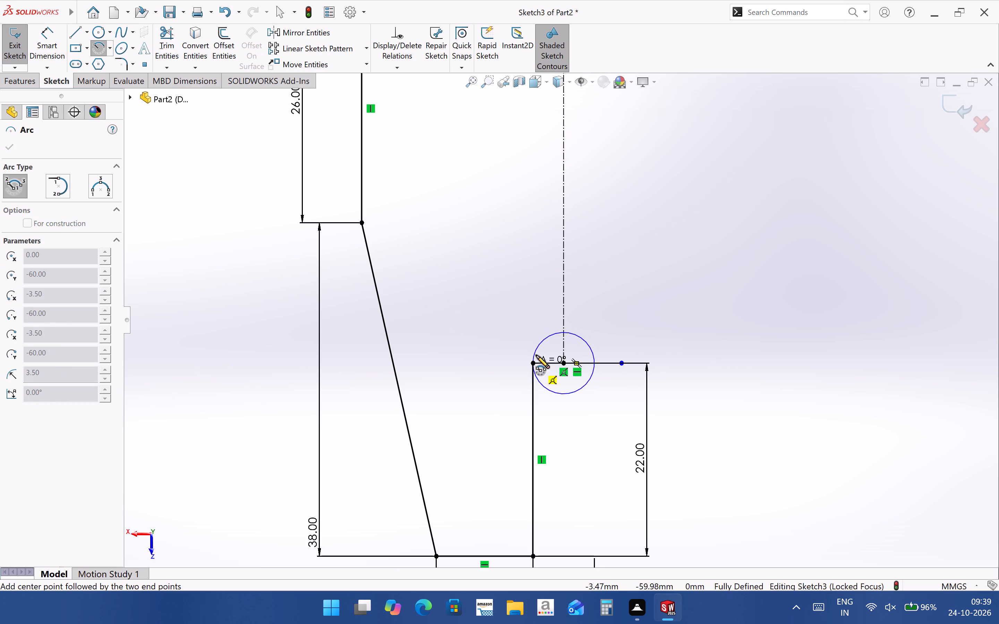
pyautogui.click(563, 335)
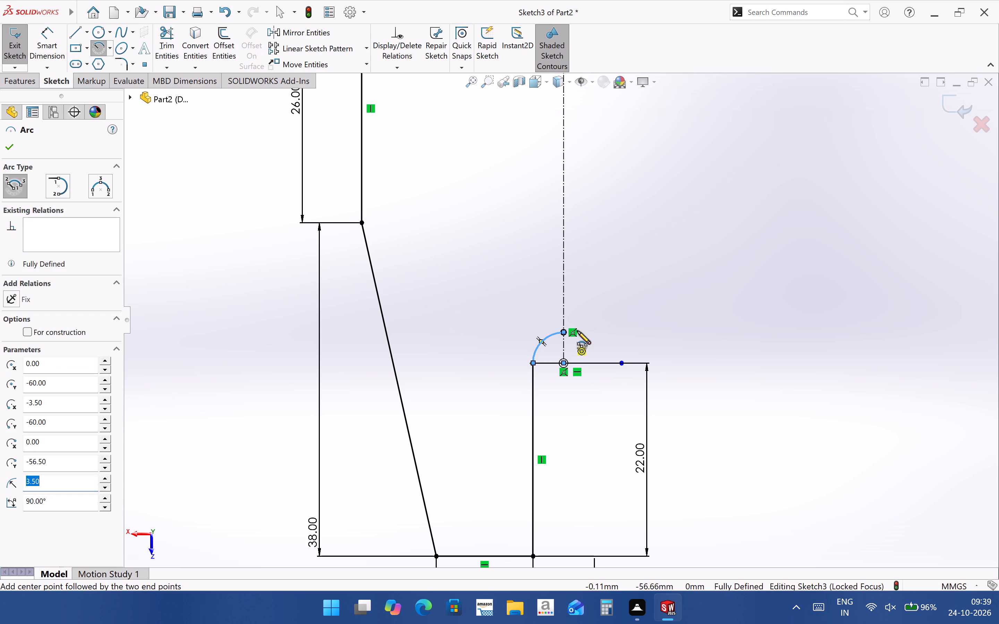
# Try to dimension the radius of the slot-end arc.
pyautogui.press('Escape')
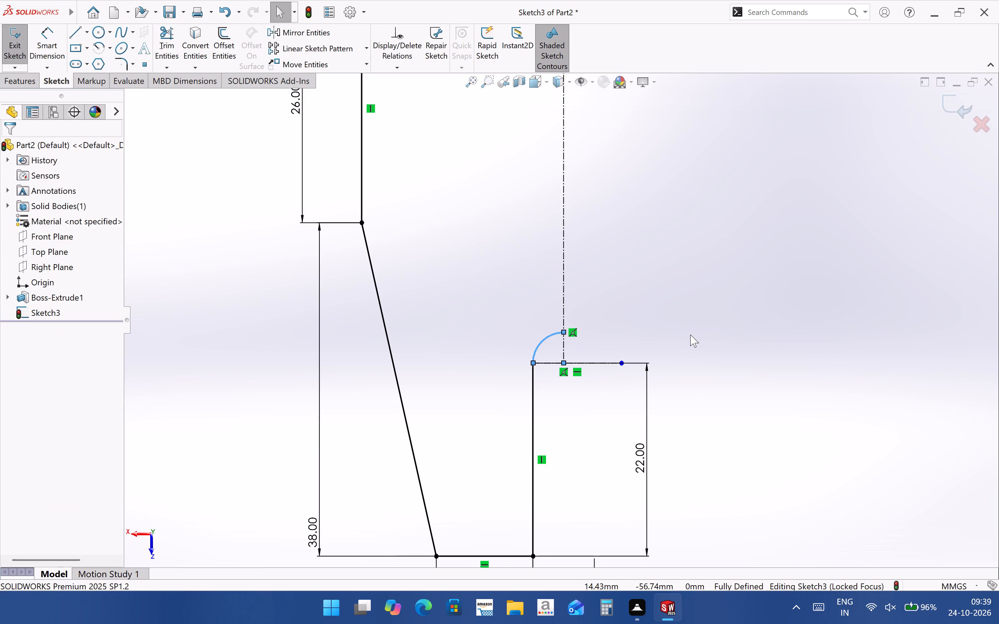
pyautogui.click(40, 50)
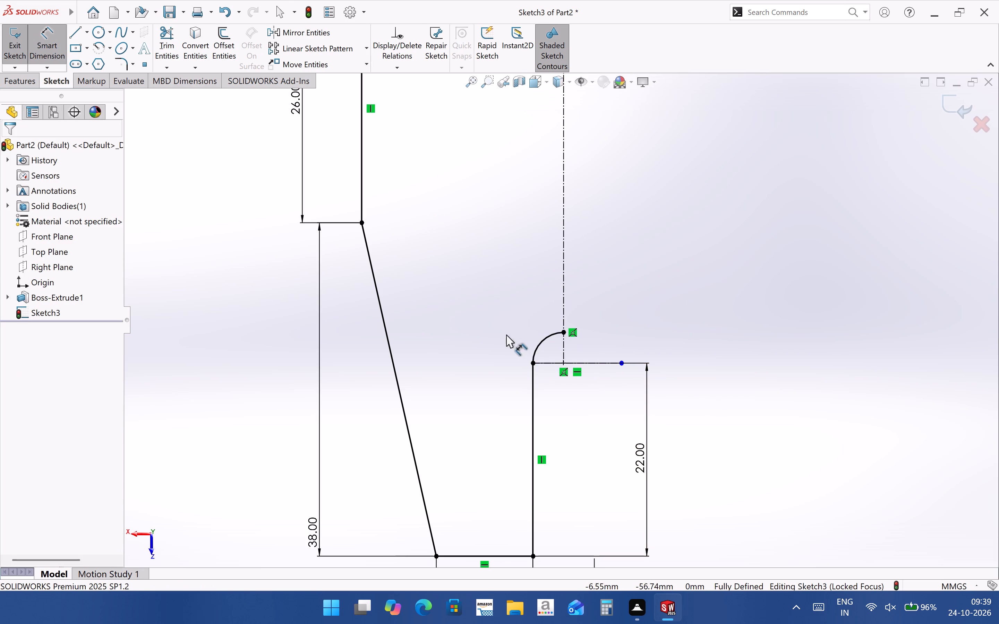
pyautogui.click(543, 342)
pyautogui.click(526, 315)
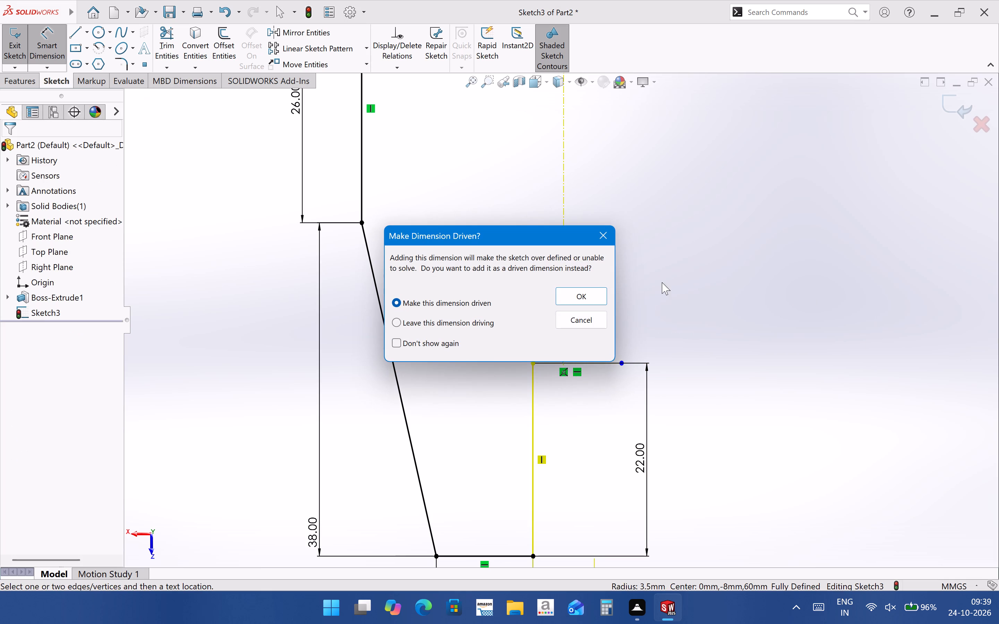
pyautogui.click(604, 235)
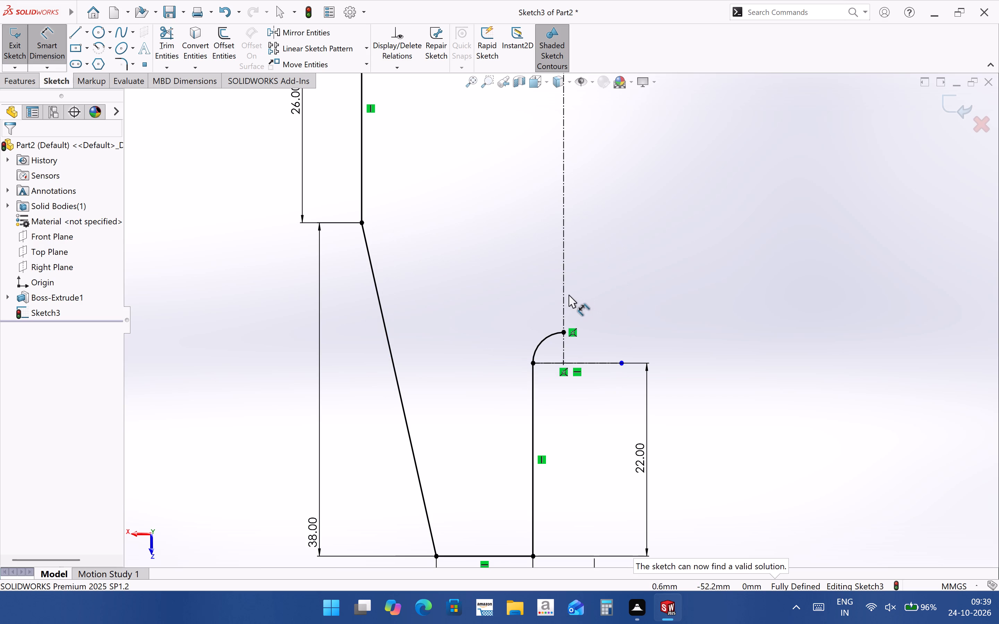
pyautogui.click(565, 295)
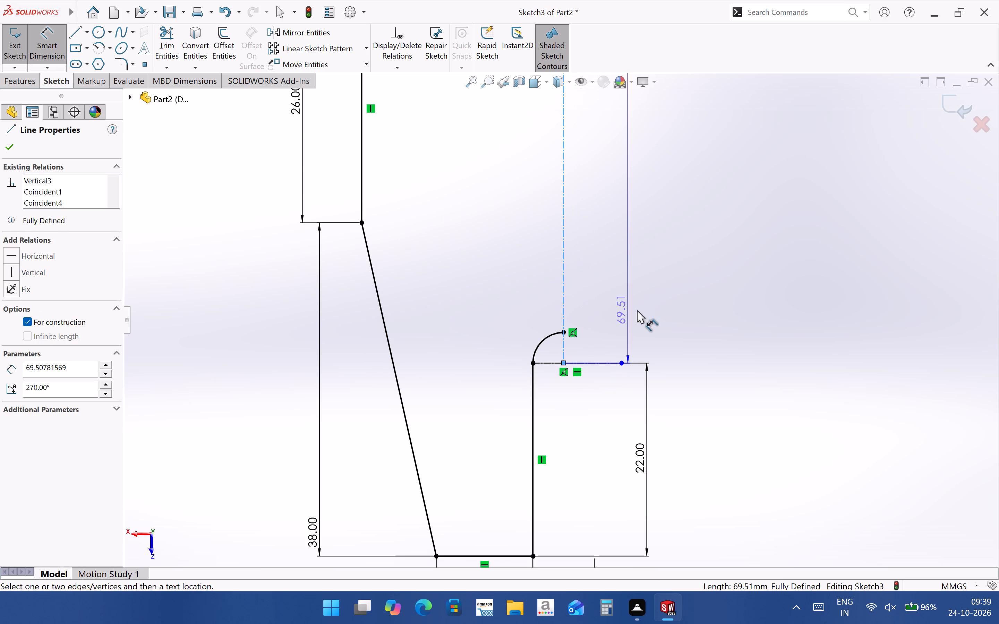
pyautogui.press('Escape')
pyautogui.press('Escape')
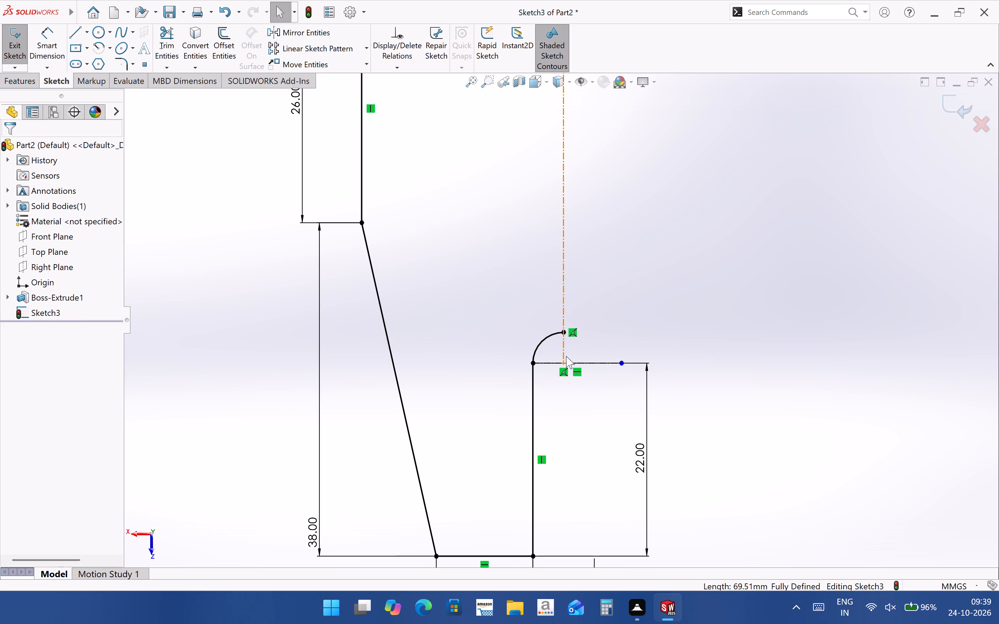
# Delete the horizontal centerline at the slot end and the vertical centerline.
pyautogui.click(578, 363)
pyautogui.press('Delete')
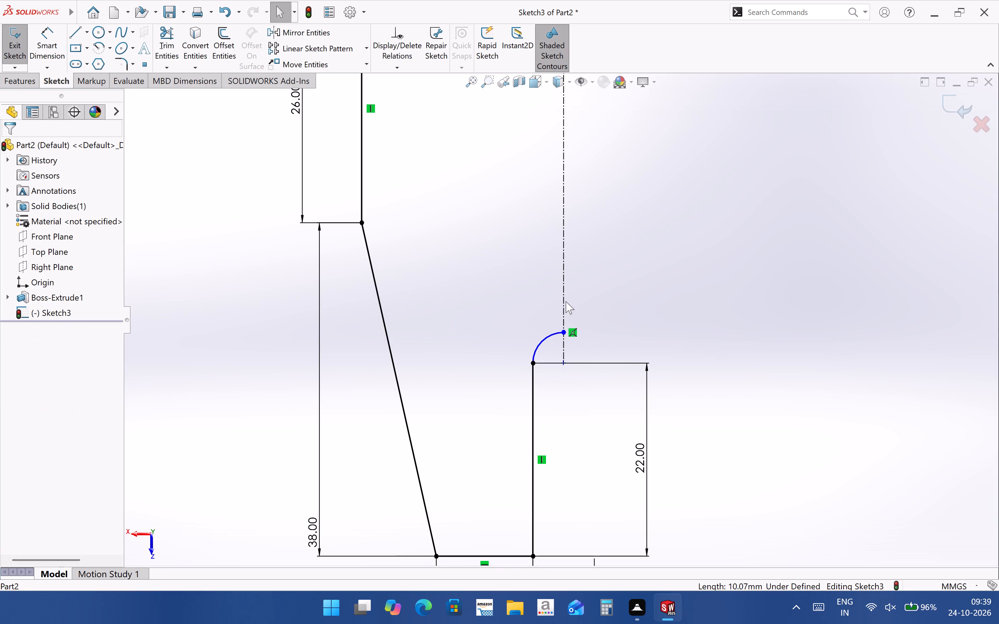
pyautogui.click(565, 298)
pyautogui.press('Delete')
pyautogui.click(440, 306)
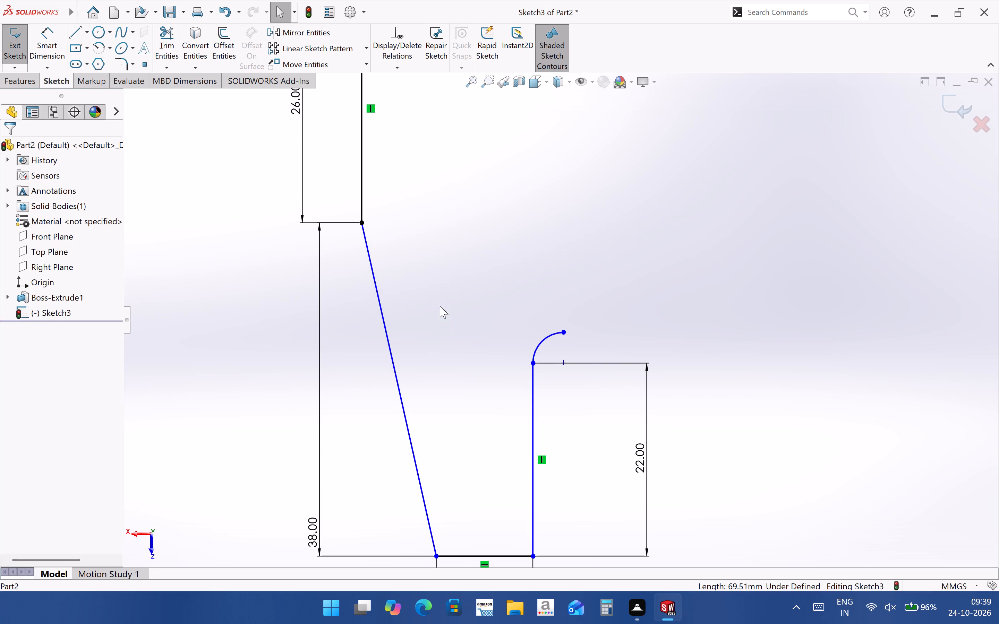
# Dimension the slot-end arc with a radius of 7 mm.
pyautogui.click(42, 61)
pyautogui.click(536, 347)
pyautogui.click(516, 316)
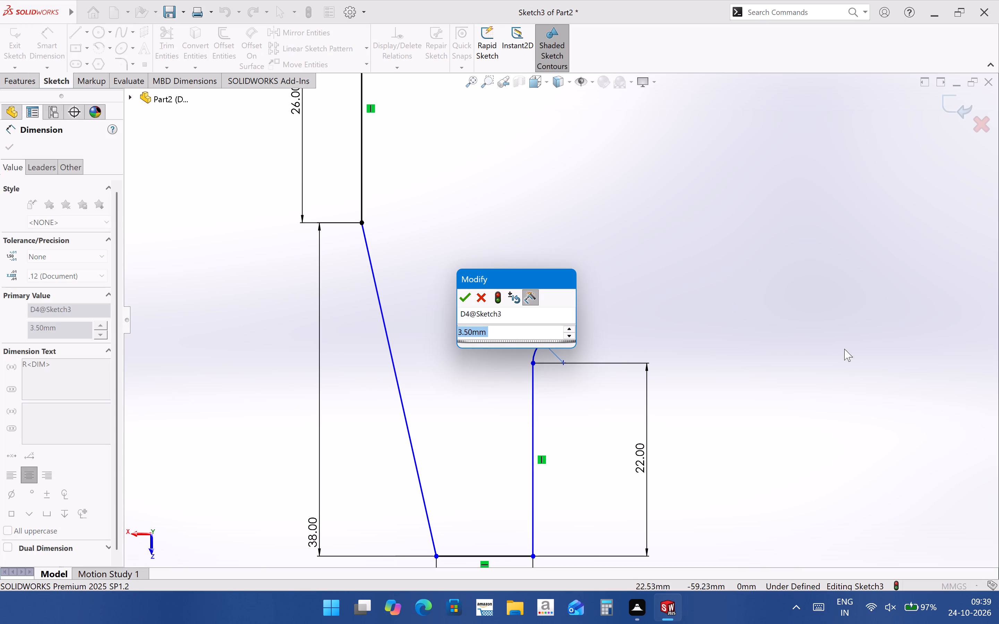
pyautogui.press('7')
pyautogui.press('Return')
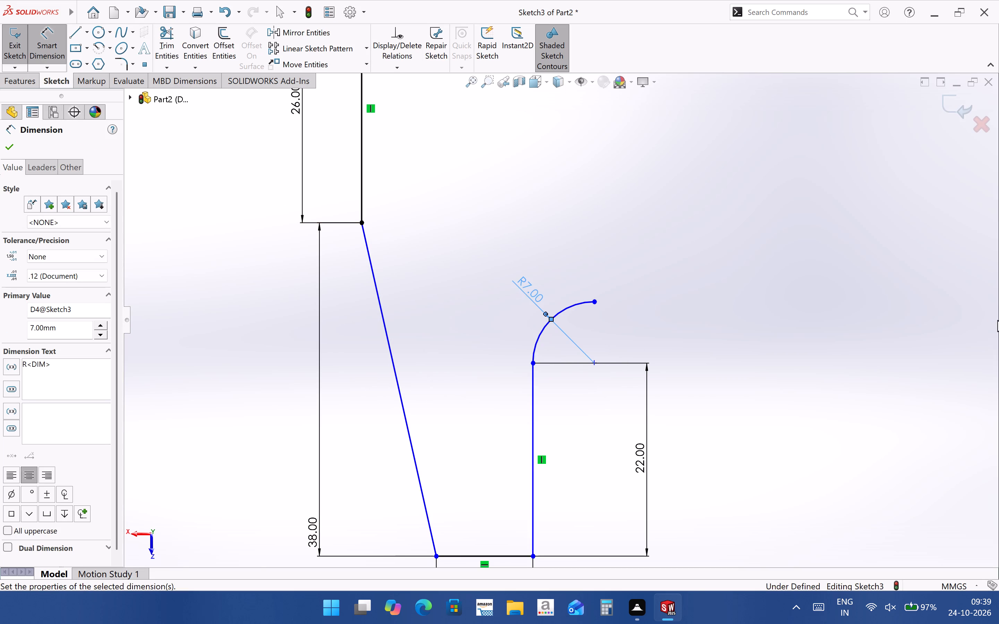
# Sketch a vertical centerline about 110 mm long from the origin down past the bottom of the fork profile.
pyautogui.scroll(4, 649, 447)
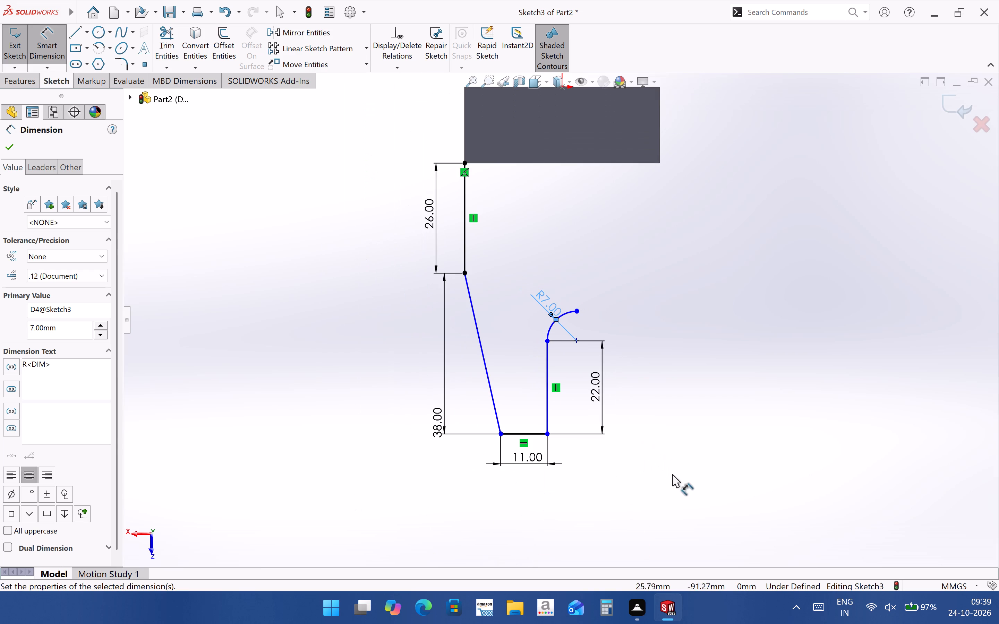
pyautogui.scroll(-1, 579, 299)
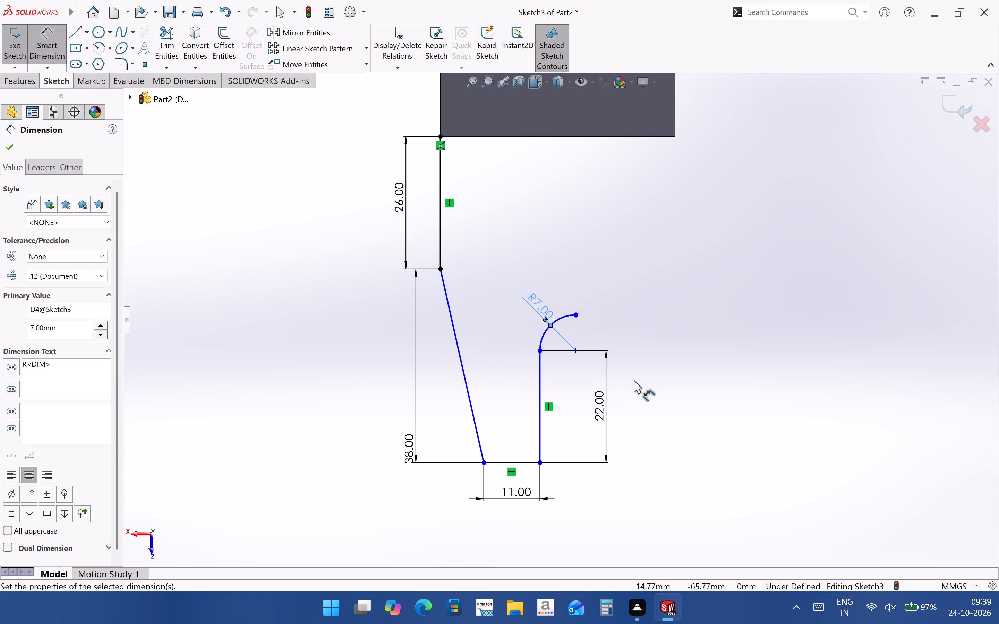
pyautogui.scroll(2, 634, 380)
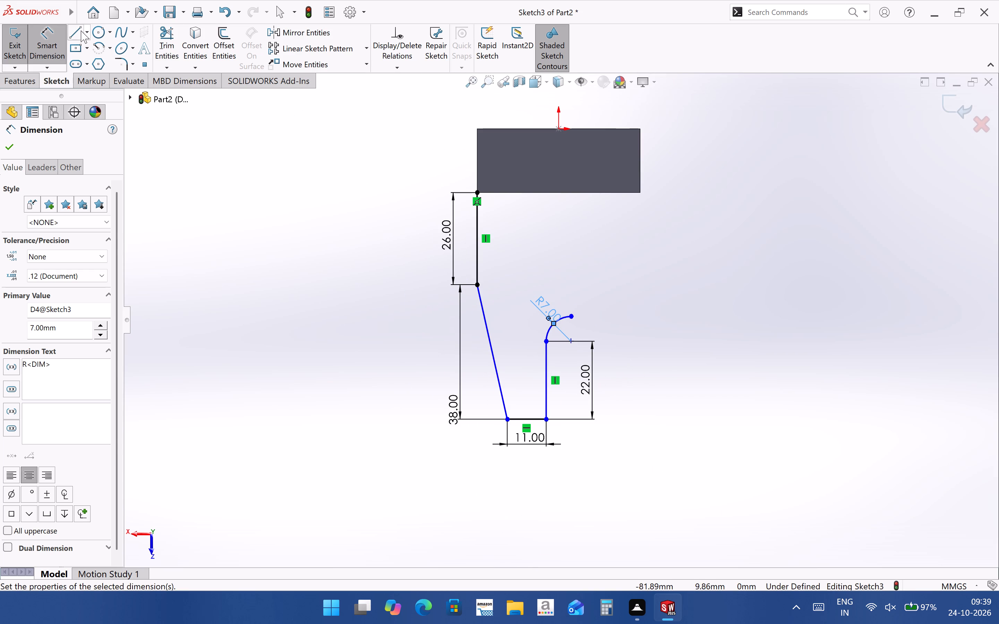
pyautogui.click(86, 32)
pyautogui.click(93, 64)
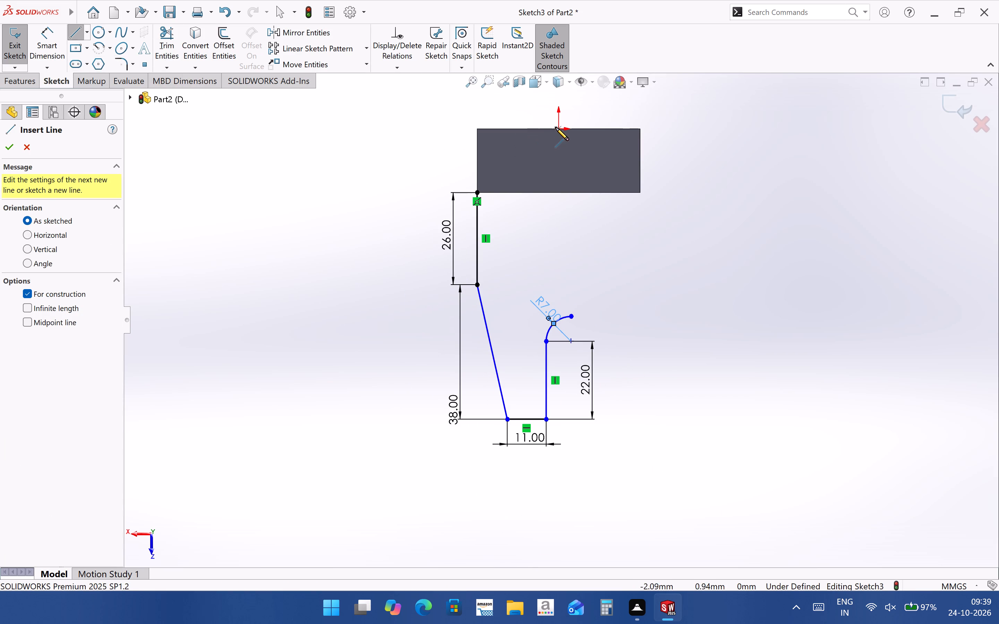
pyautogui.click(559, 130)
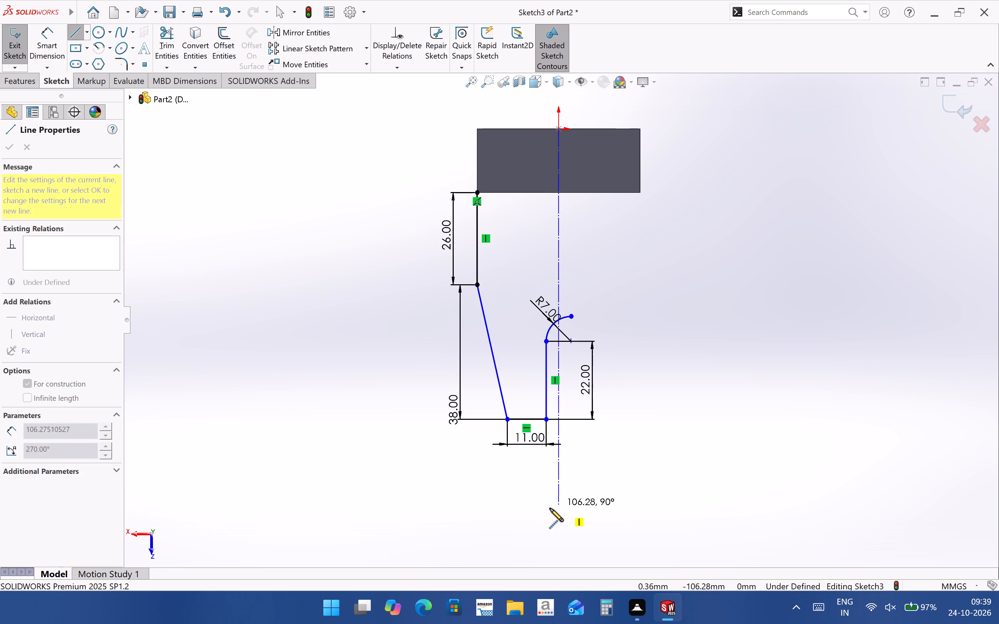
pyautogui.click(561, 519)
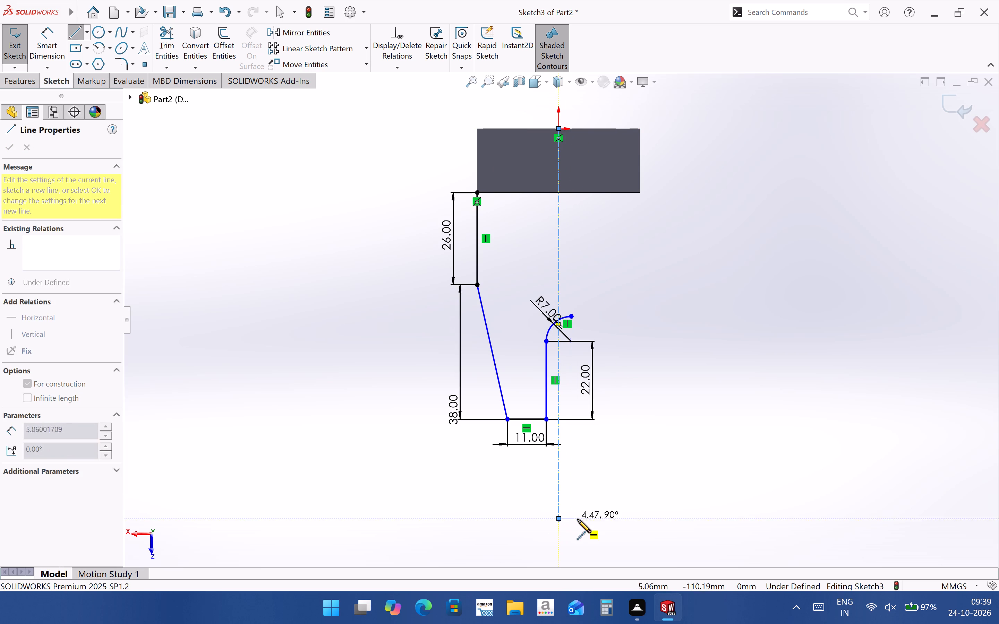
pyautogui.press('Escape')
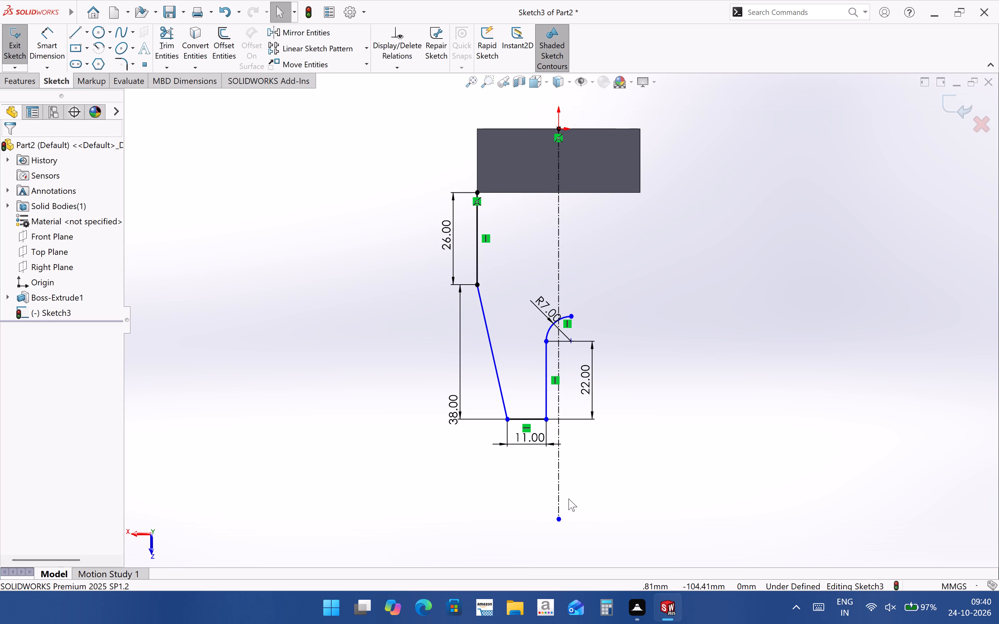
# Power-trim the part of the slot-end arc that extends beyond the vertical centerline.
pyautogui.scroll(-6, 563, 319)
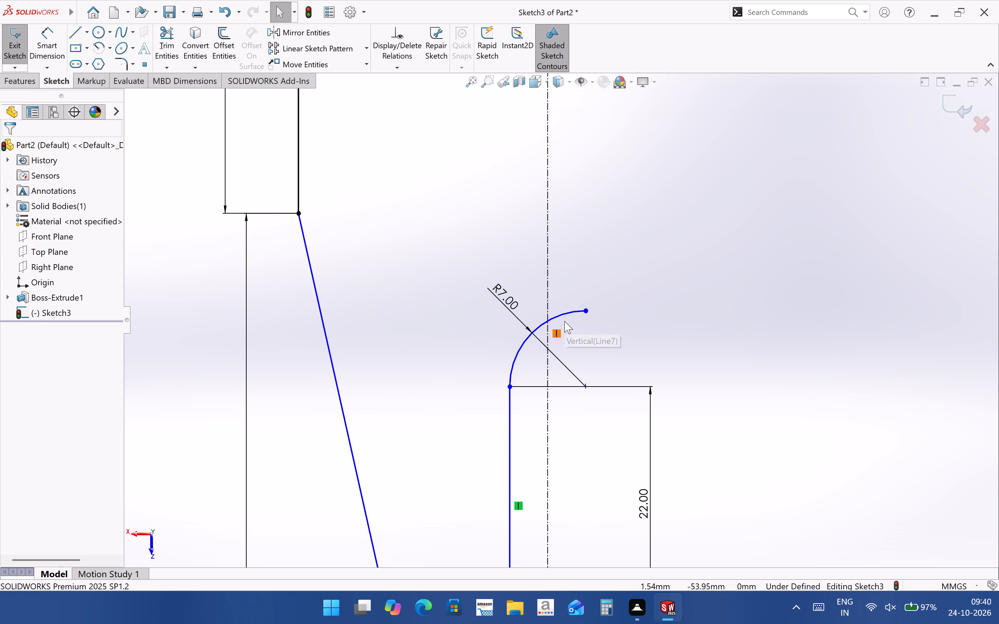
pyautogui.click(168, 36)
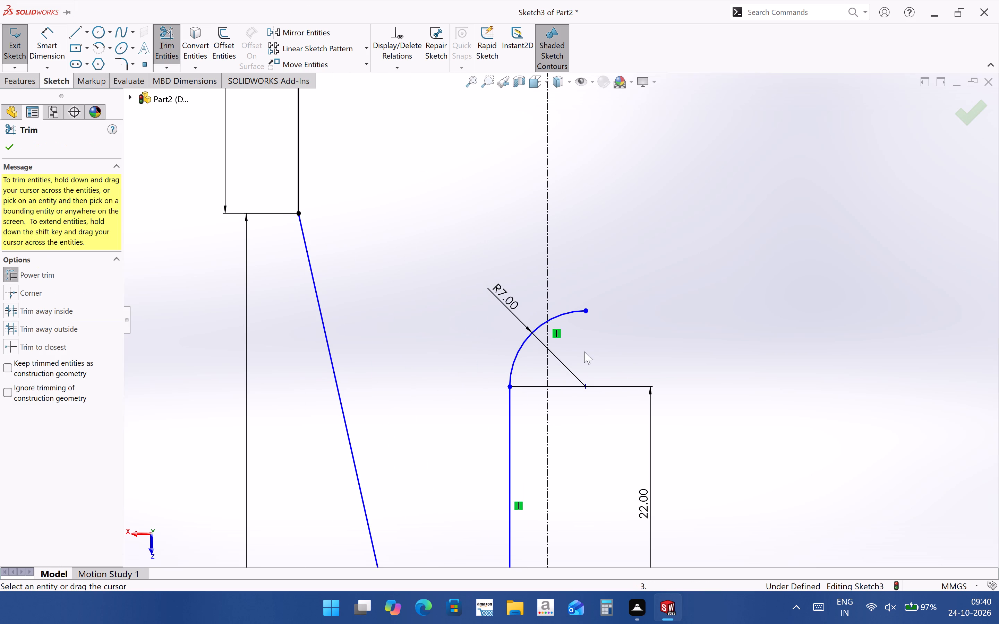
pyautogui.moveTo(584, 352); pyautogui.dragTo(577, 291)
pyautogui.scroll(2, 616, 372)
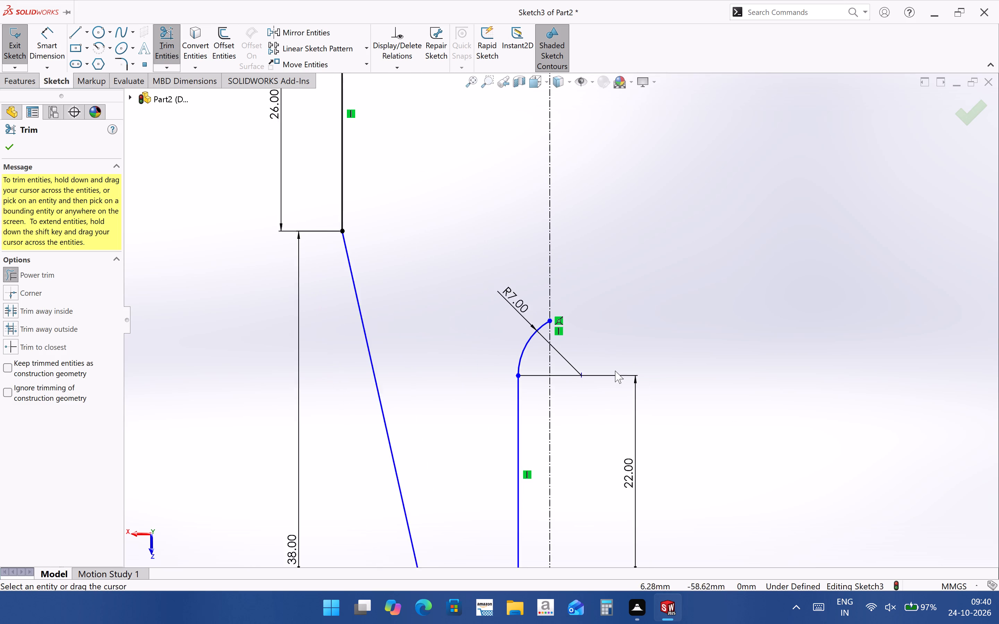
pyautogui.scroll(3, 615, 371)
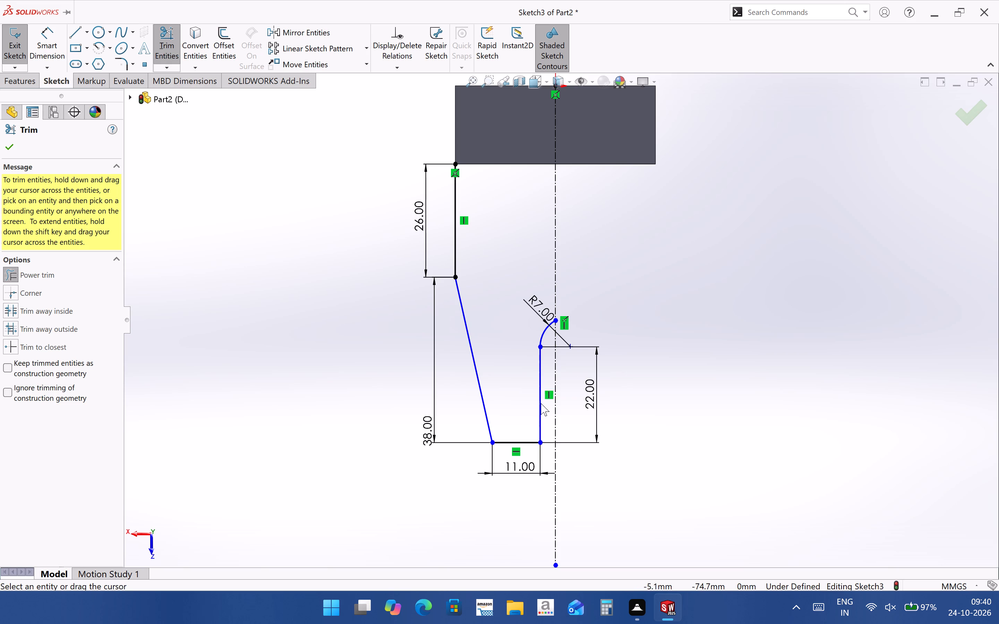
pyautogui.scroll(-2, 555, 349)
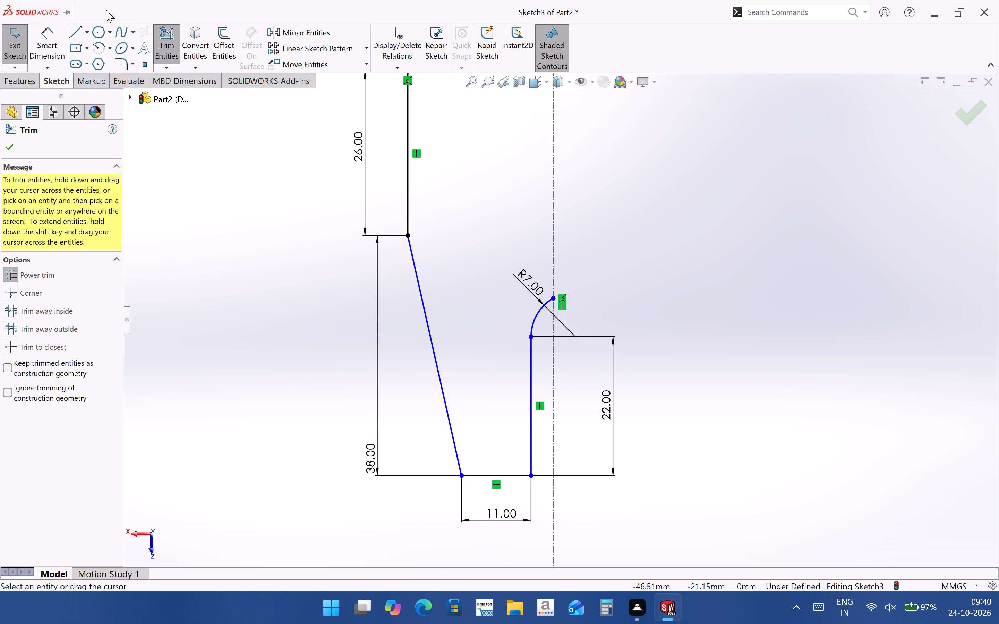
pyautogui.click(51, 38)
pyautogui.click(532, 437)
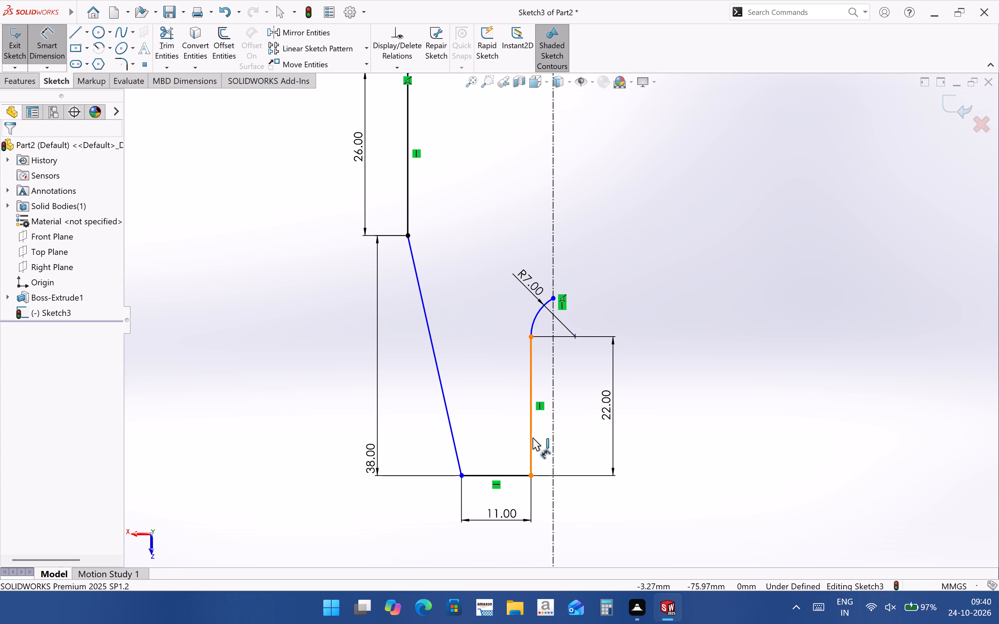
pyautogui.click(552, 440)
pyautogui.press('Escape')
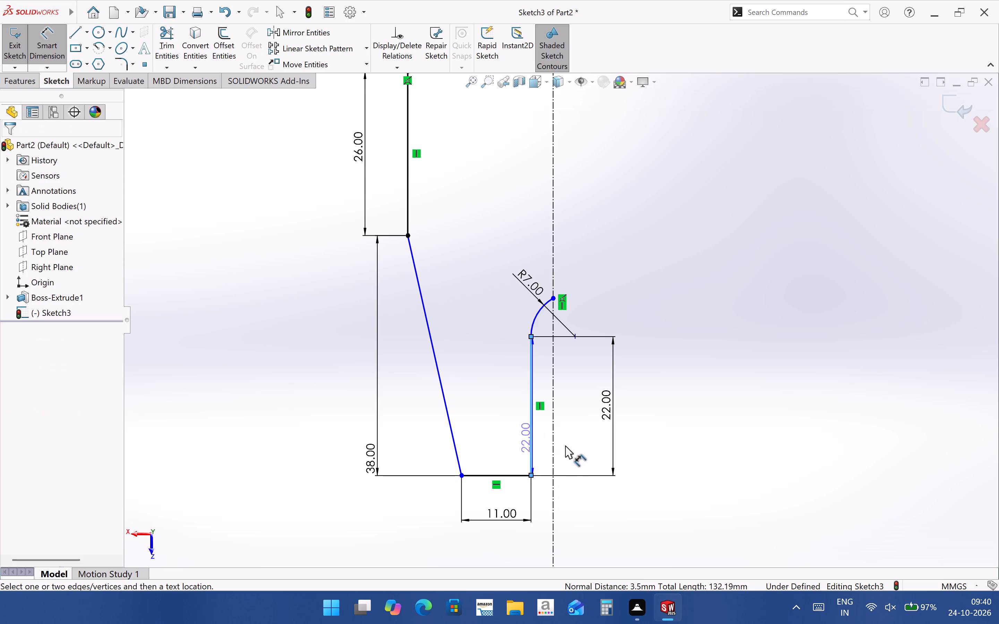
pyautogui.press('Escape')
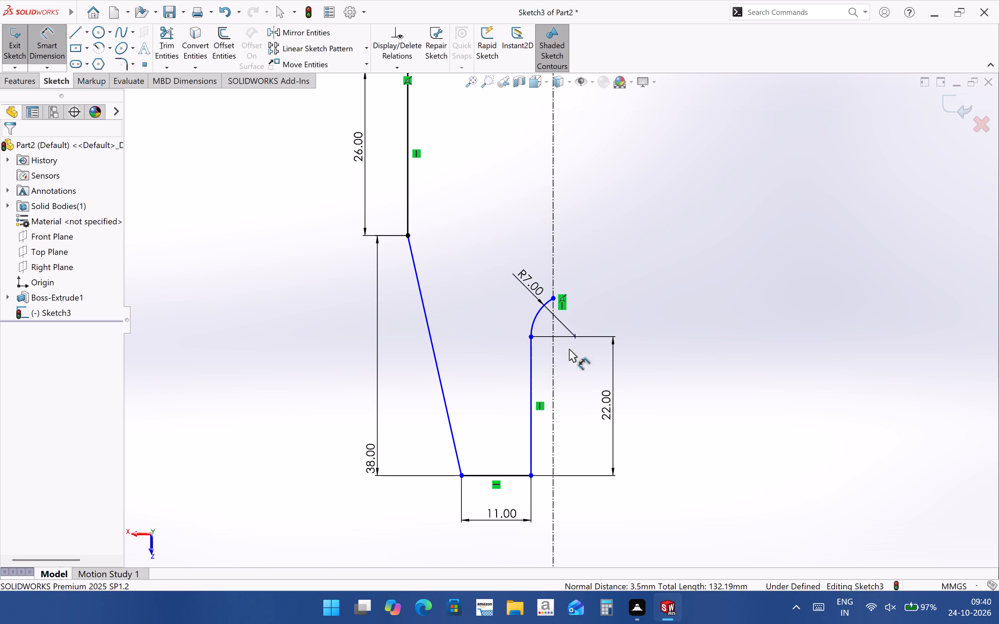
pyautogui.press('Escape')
# Delete the slot-end arc together with its radius dimension.
pyautogui.click(536, 317)
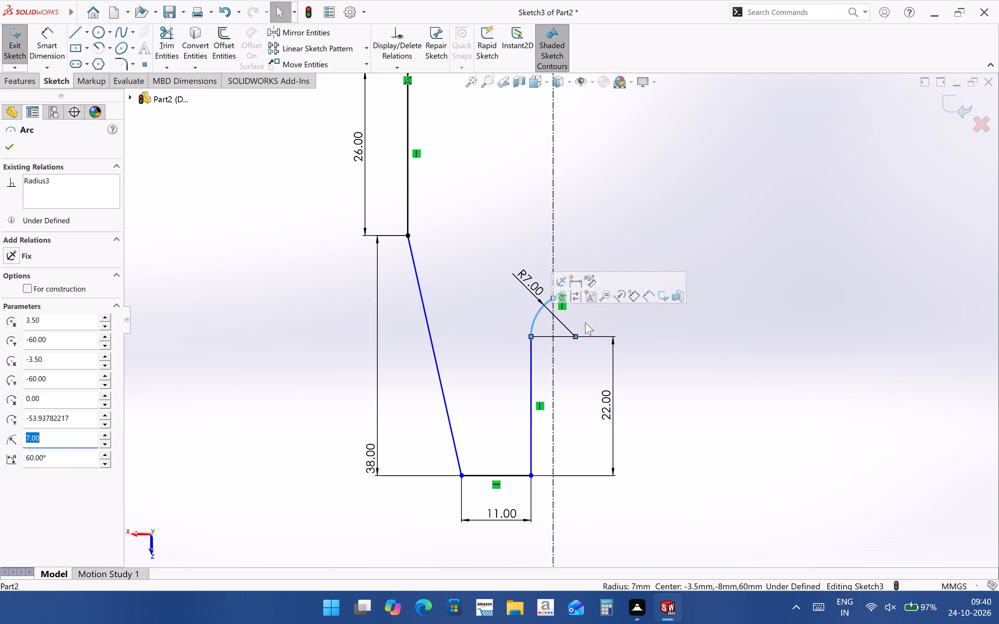
pyautogui.press('Delete')
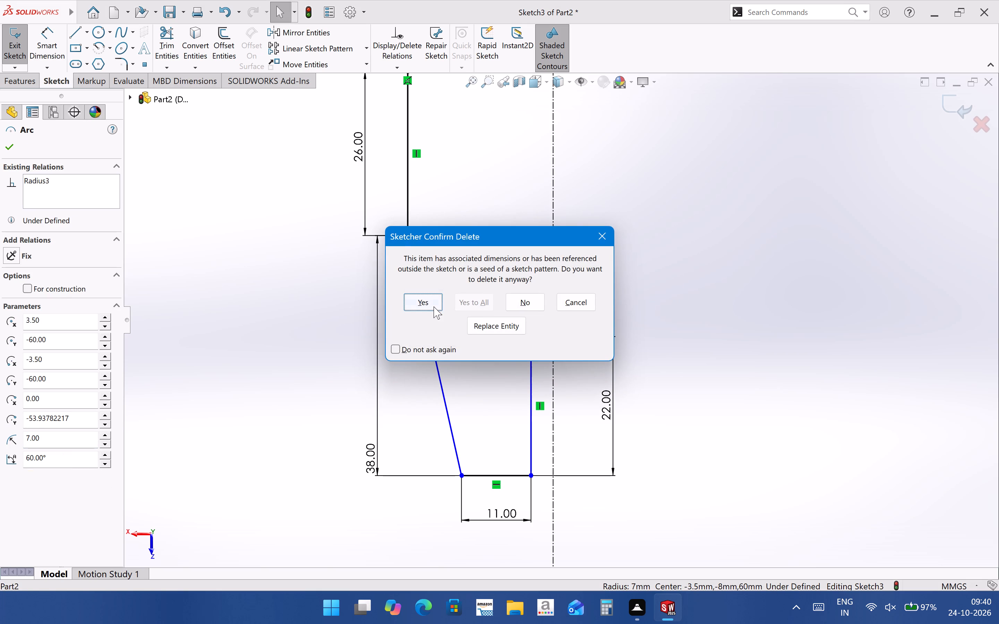
pyautogui.click(429, 305)
pyautogui.scroll(4, 608, 408)
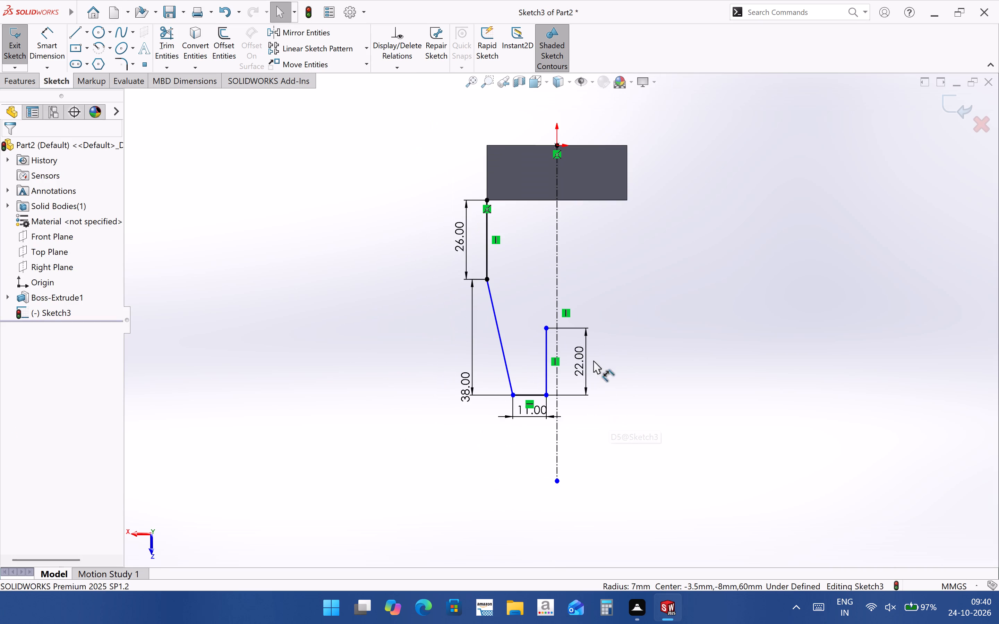
# Mirror the half profile's four lines (outer vertical, slanted, bottom and inner vertical) about the vertical centerline, keeping the originals.
pyautogui.click(309, 33)
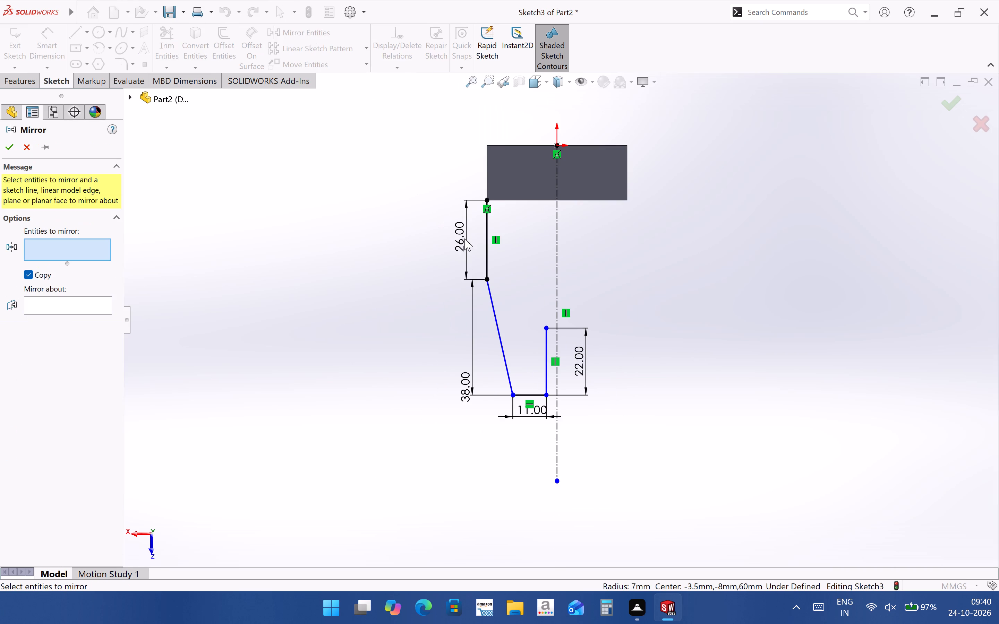
pyautogui.click(487, 255)
pyautogui.click(499, 331)
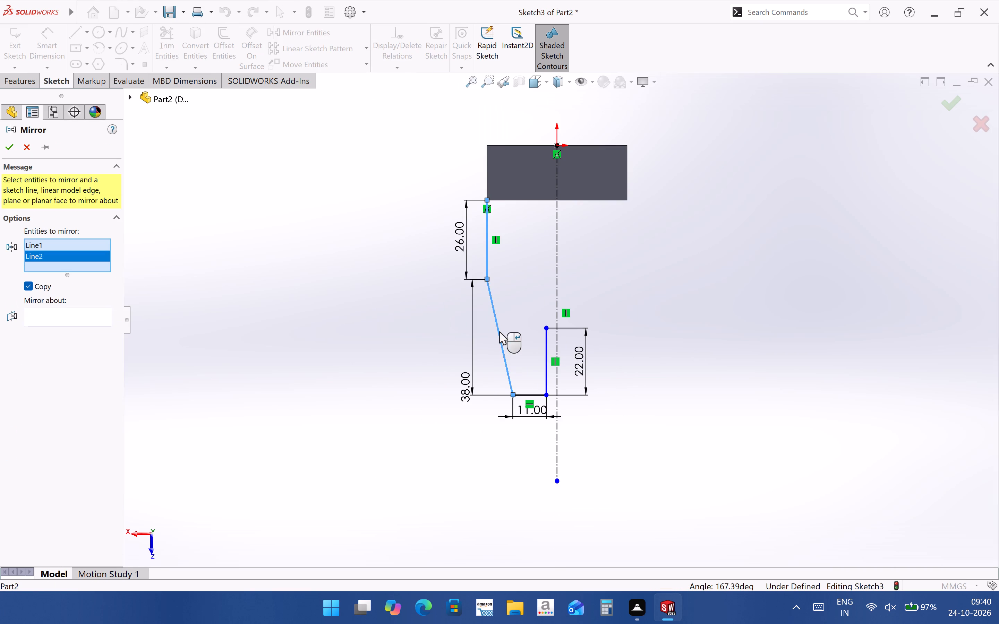
pyautogui.click(528, 397)
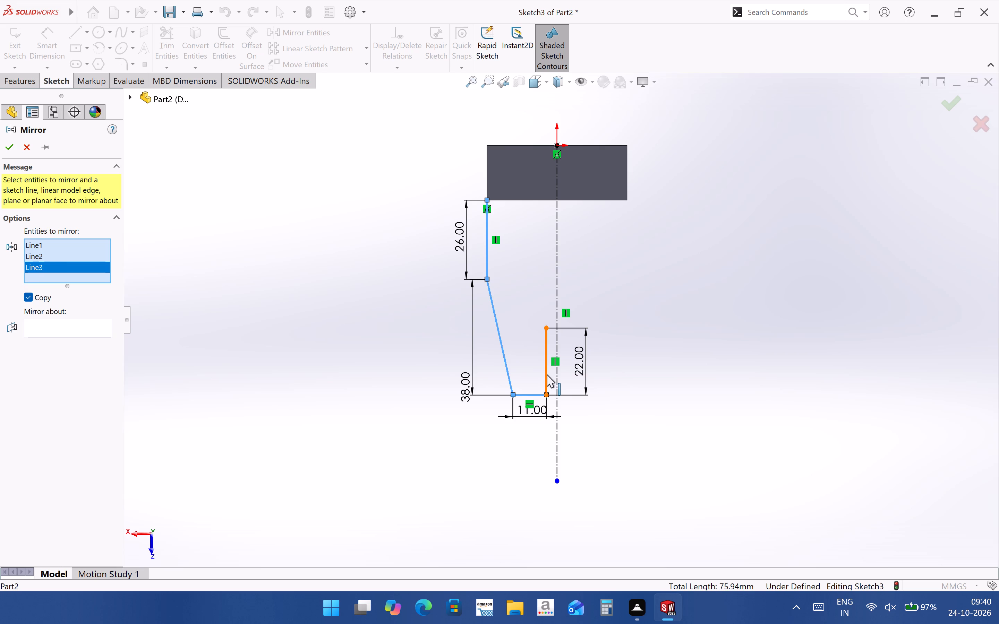
pyautogui.click(547, 374)
pyautogui.click(76, 338)
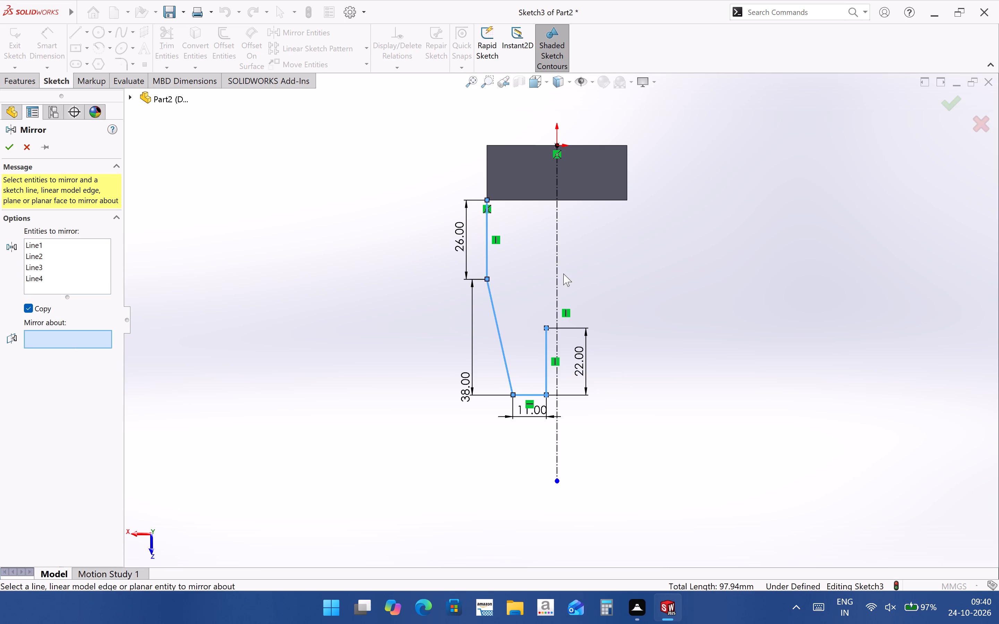
pyautogui.click(558, 274)
pyautogui.click(7, 147)
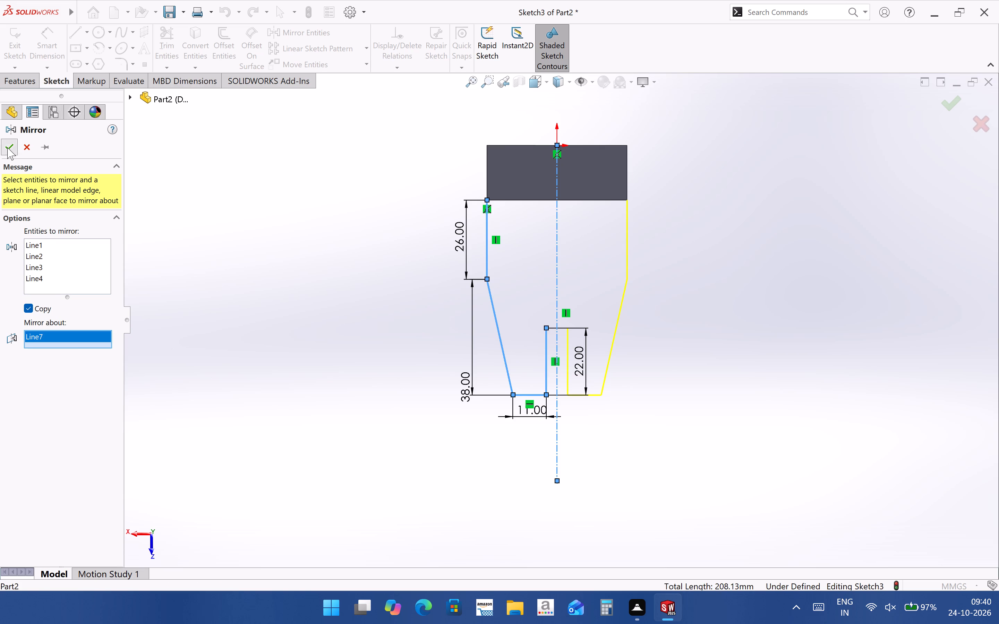
pyautogui.scroll(-3, 522, 311)
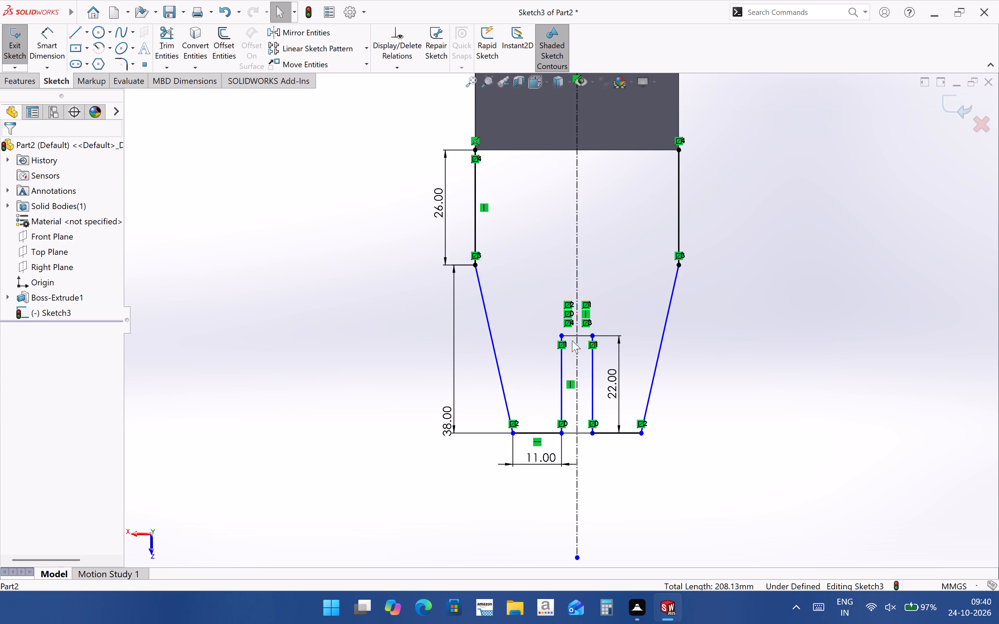
# Sketch a 3.5 mm radius circle centred on the centerline at the slot's top, passing through the upper ends of both slot sides.
pyautogui.scroll(-1, 608, 346)
pyautogui.click(95, 33)
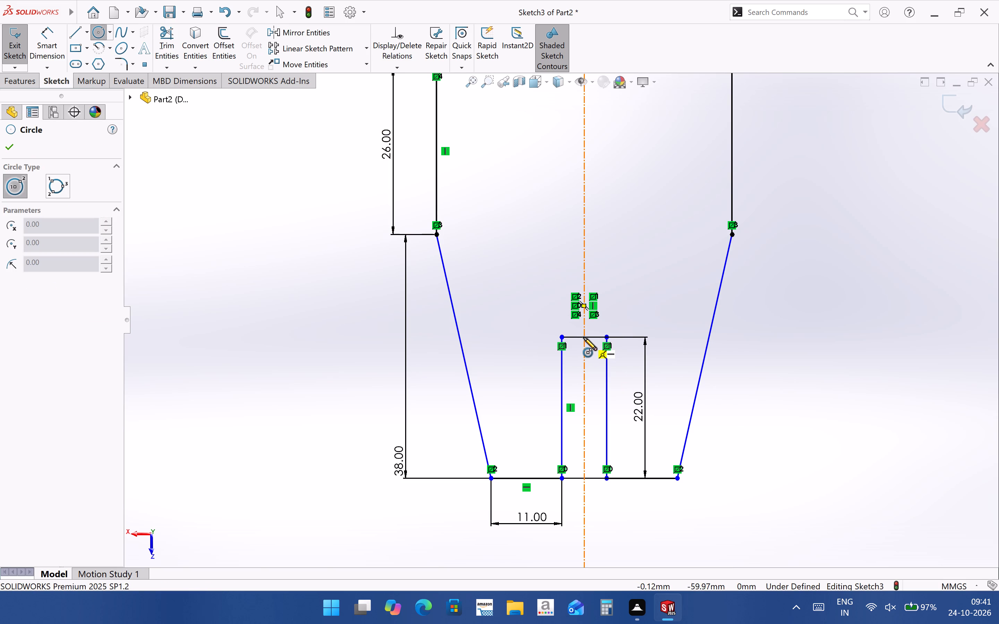
pyautogui.scroll(-6, 587, 327)
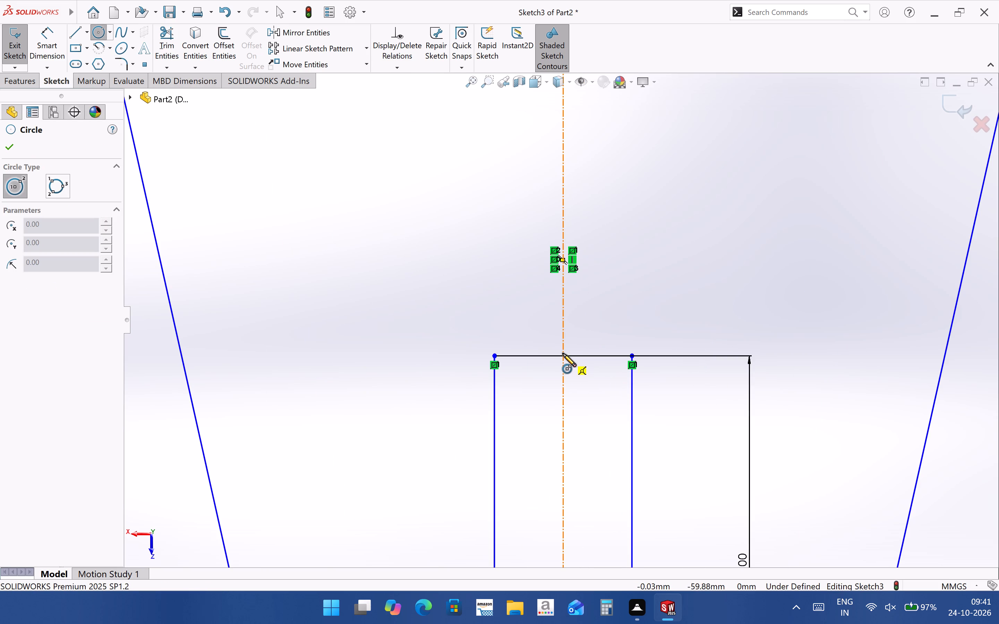
pyautogui.click(563, 356)
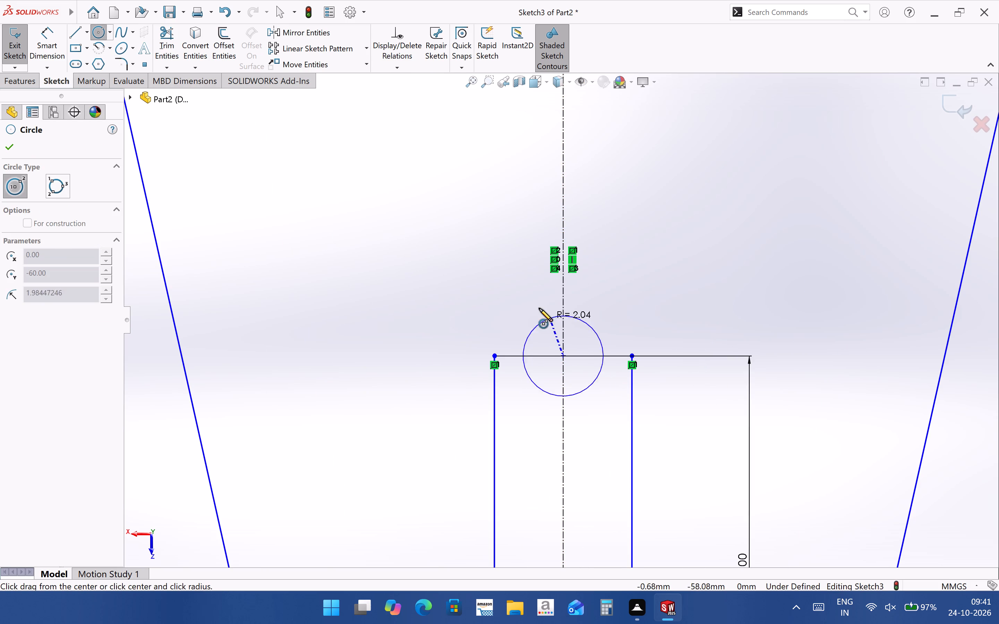
pyautogui.click(496, 357)
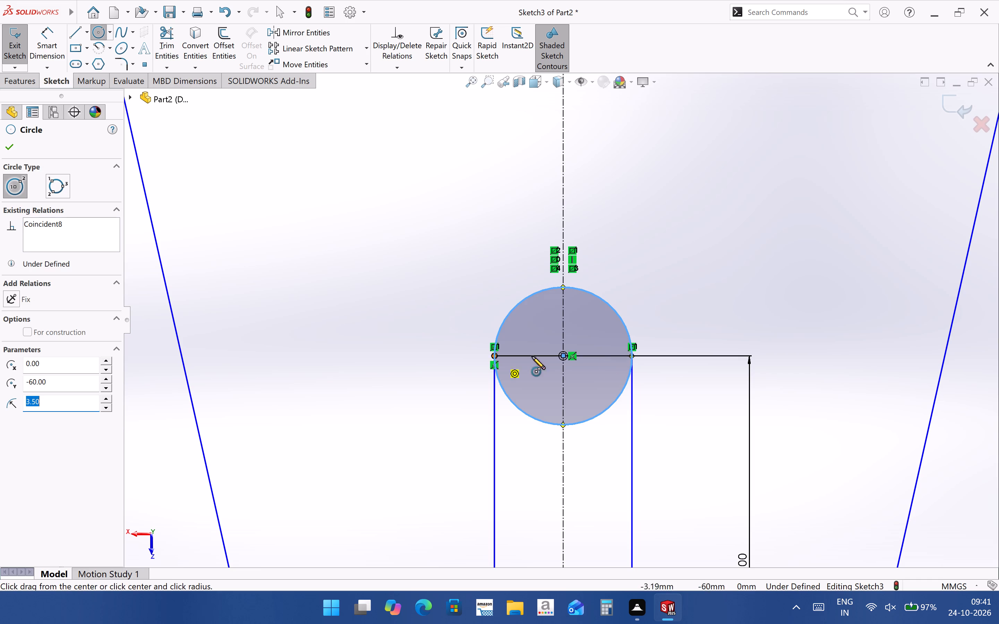
pyautogui.press('Escape')
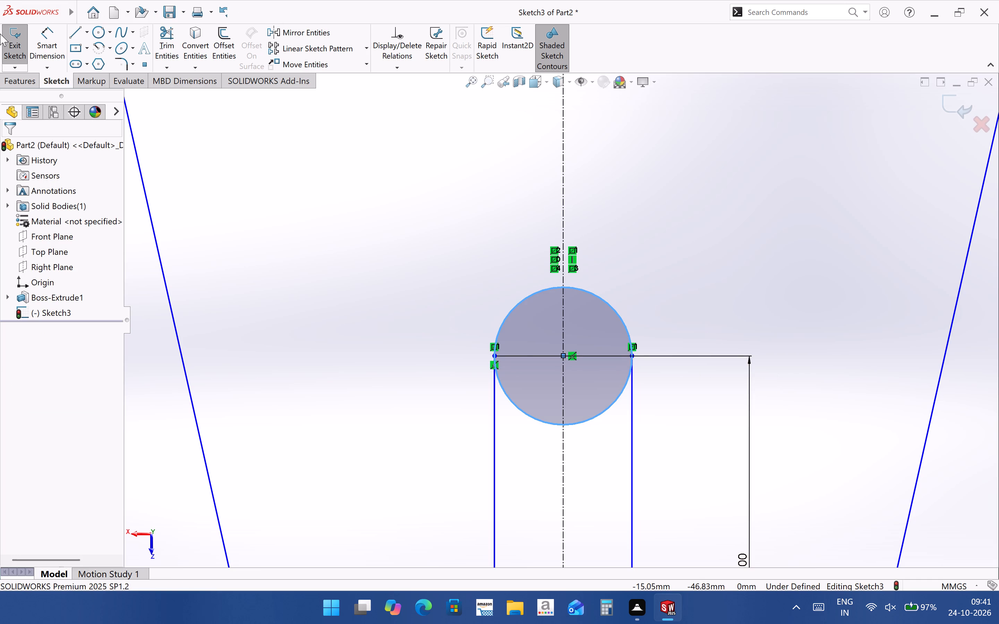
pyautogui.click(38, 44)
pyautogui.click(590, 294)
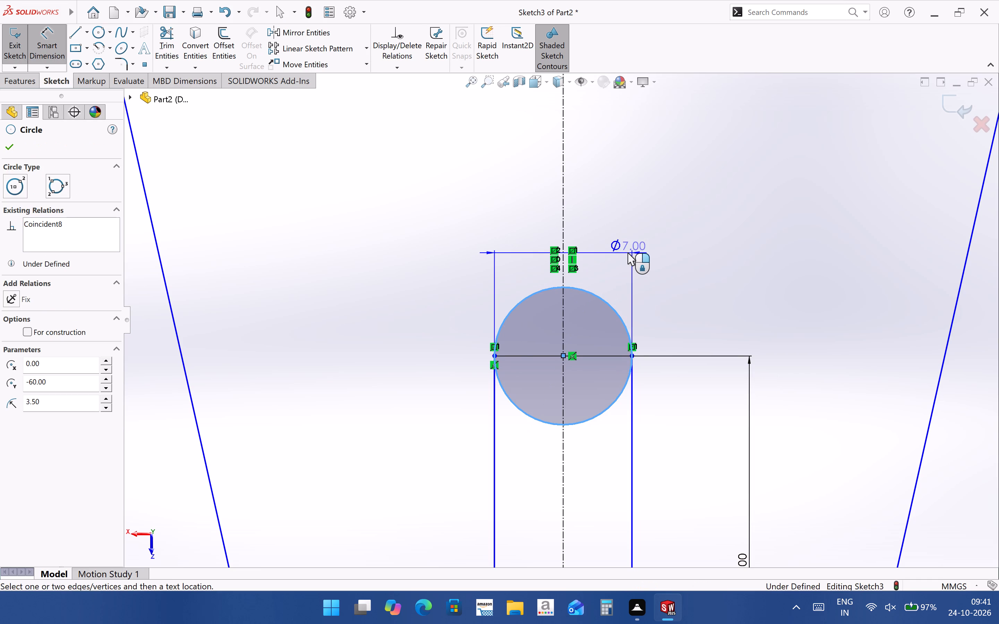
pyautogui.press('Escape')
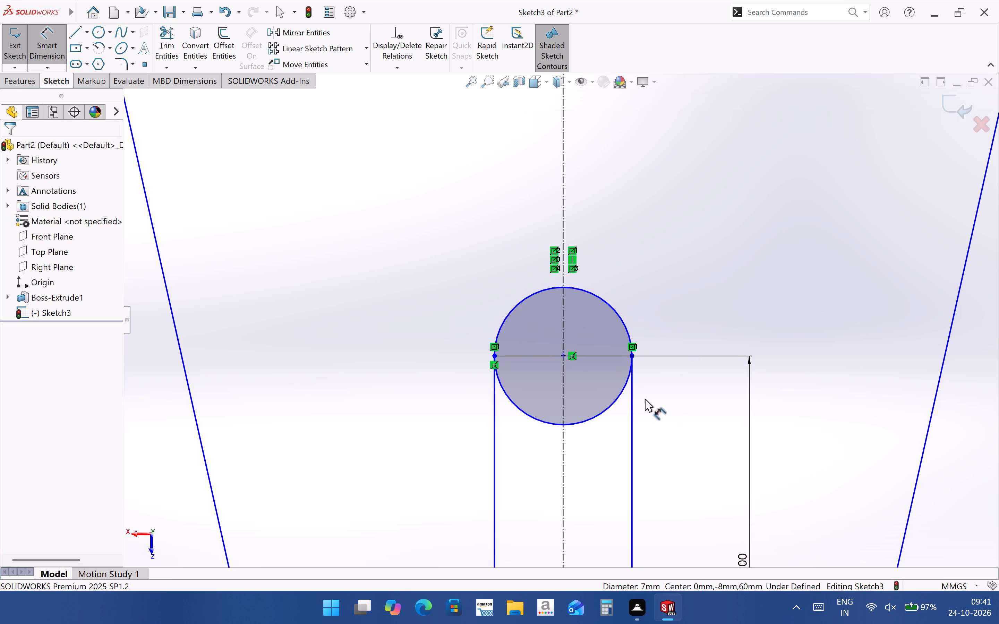
# Power-trim the lower half of the circle, keeping the upper semicircle as the rounded slot end.
pyautogui.click(174, 36)
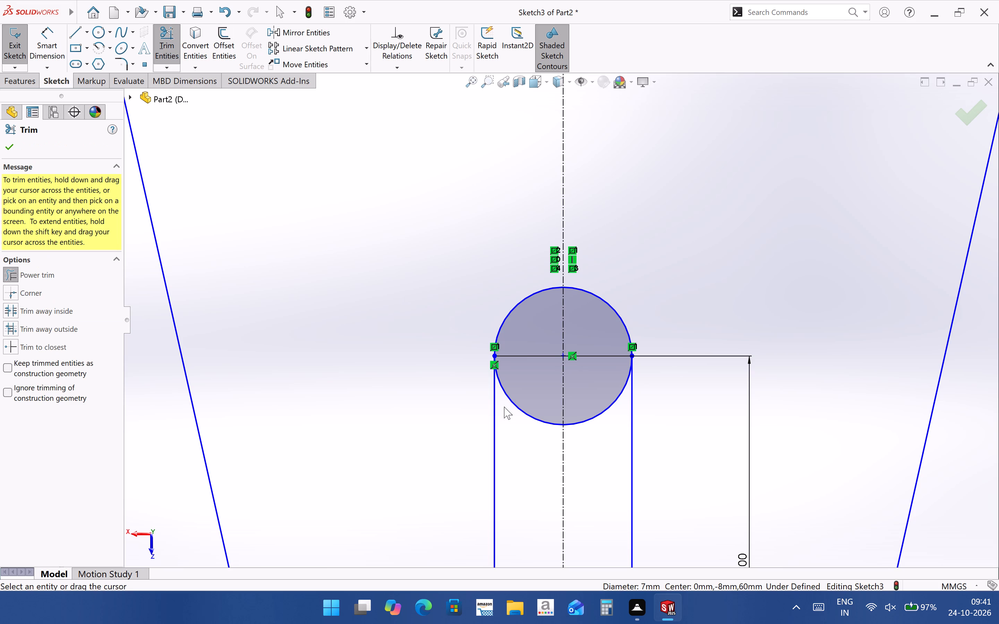
pyautogui.moveTo(537, 438); pyautogui.dragTo(552, 402)
pyautogui.moveTo(619, 448); pyautogui.dragTo(609, 399)
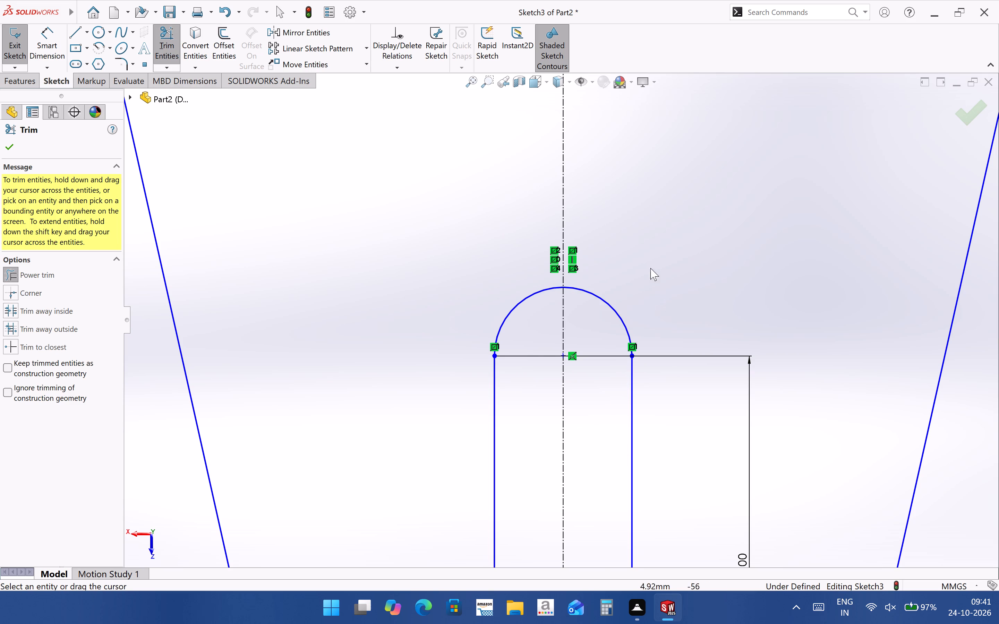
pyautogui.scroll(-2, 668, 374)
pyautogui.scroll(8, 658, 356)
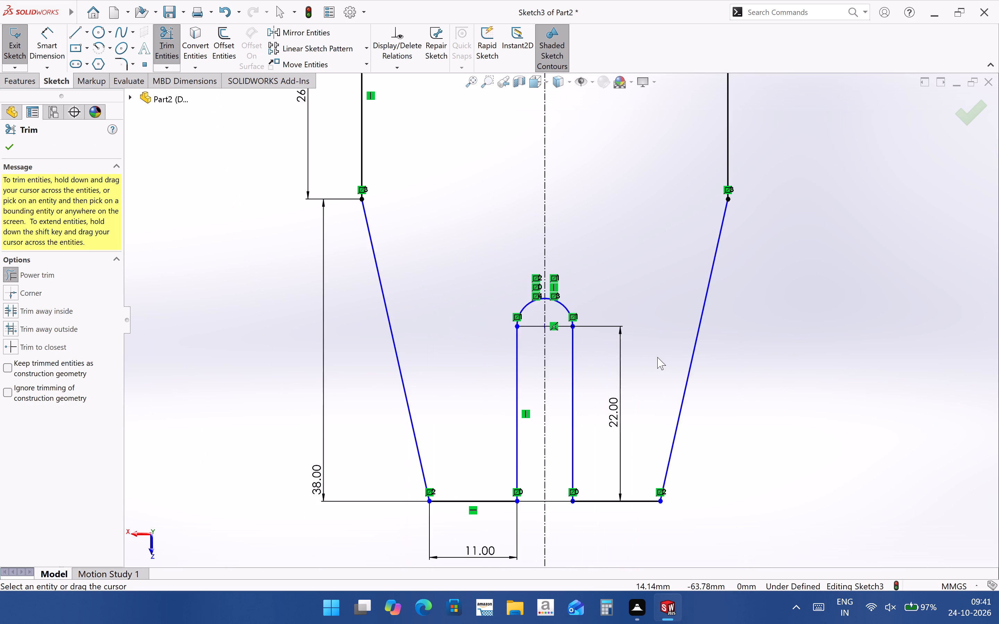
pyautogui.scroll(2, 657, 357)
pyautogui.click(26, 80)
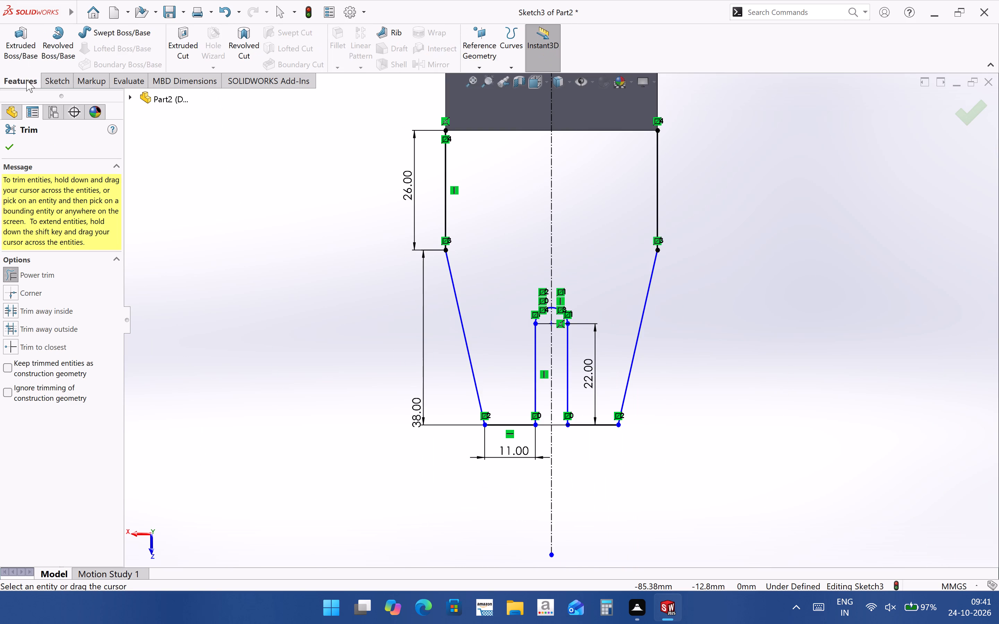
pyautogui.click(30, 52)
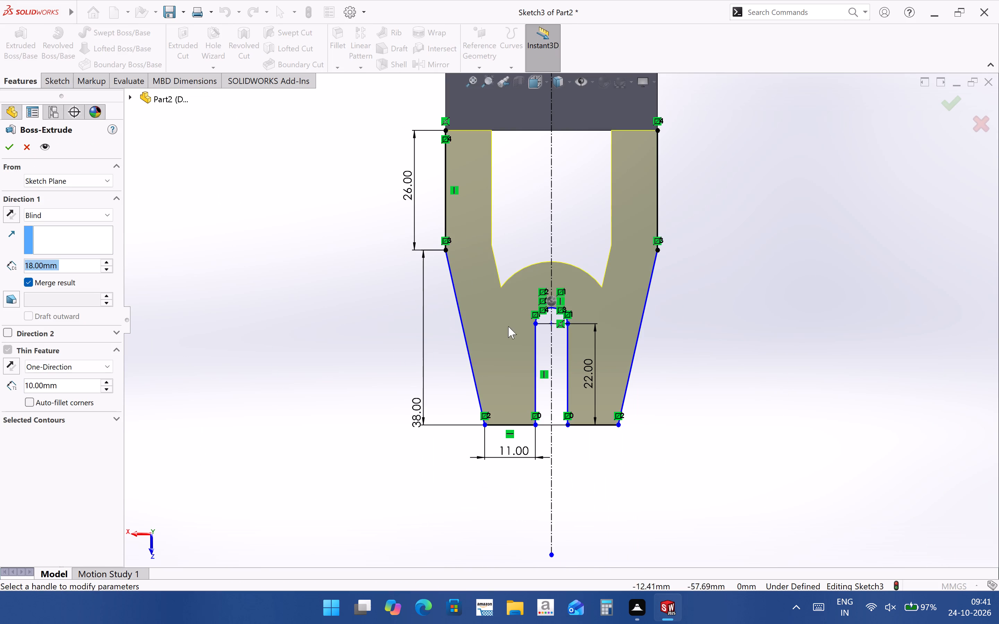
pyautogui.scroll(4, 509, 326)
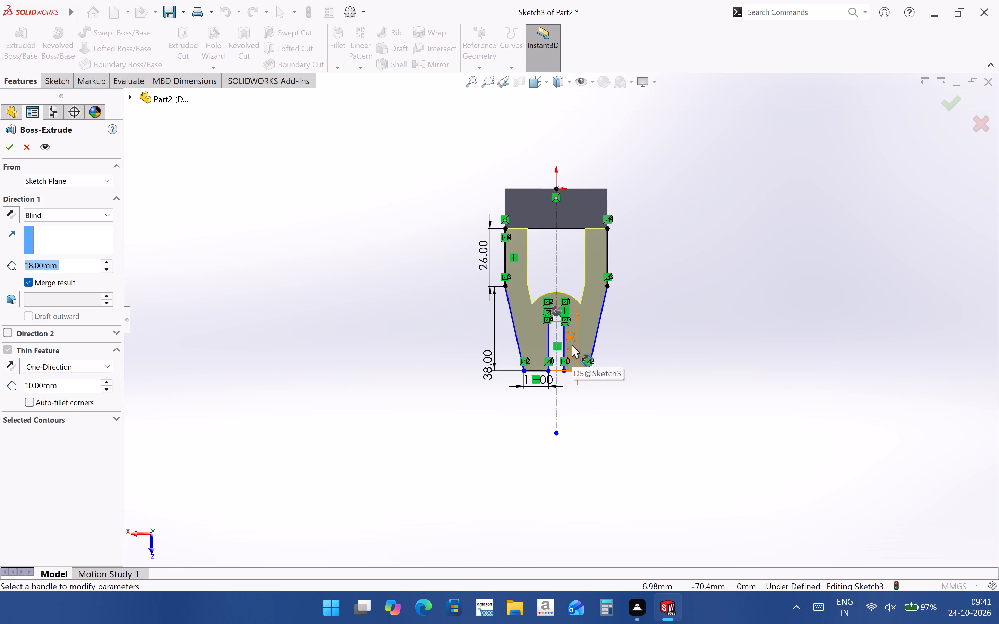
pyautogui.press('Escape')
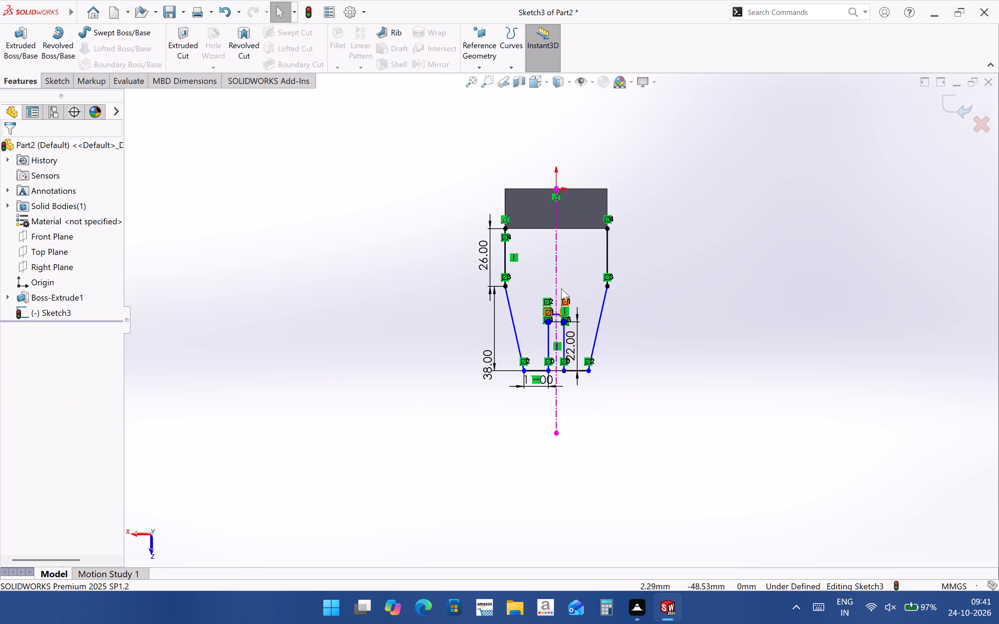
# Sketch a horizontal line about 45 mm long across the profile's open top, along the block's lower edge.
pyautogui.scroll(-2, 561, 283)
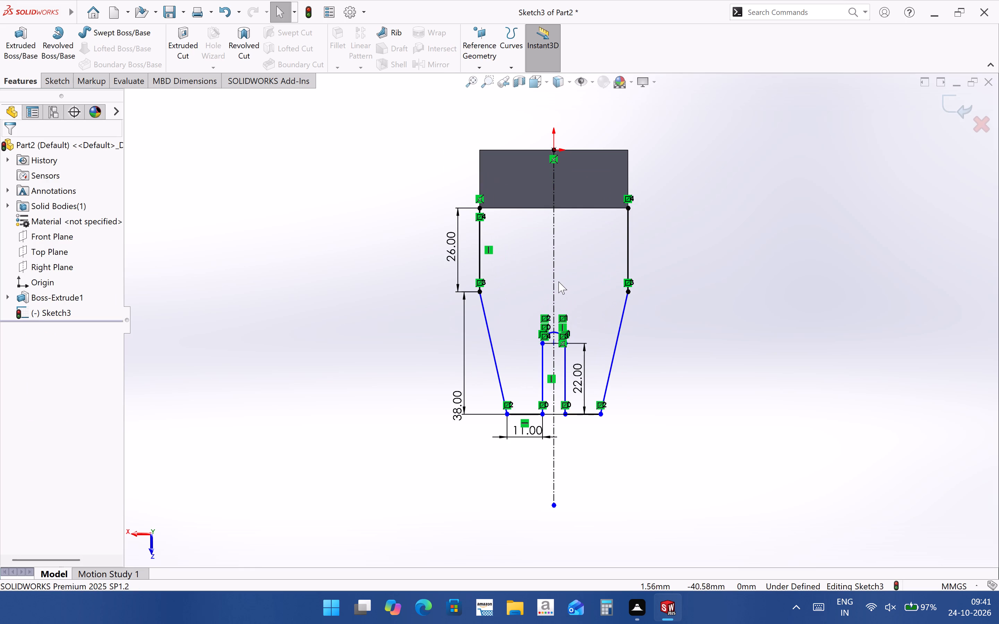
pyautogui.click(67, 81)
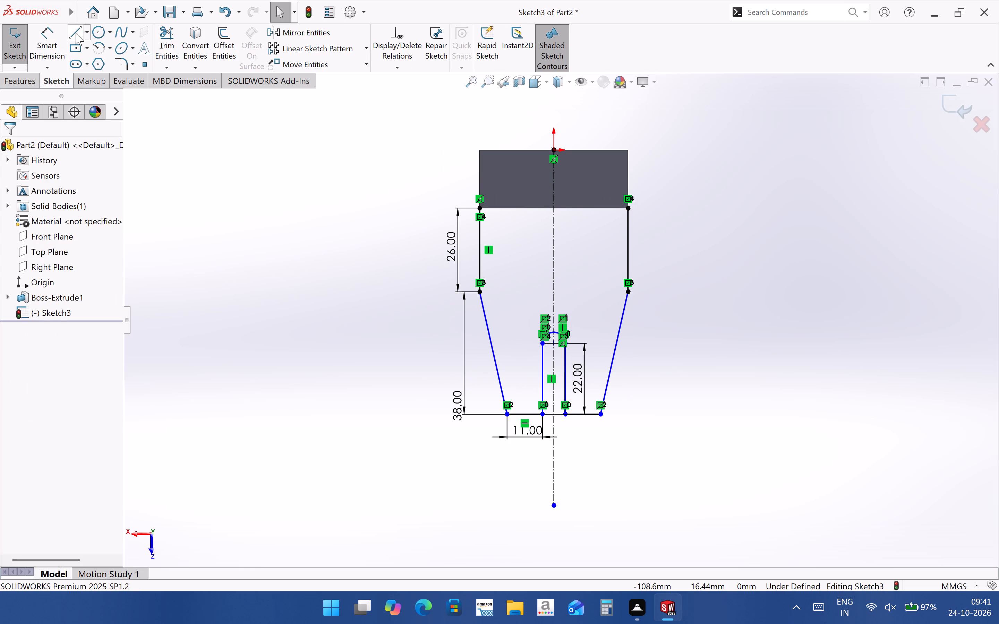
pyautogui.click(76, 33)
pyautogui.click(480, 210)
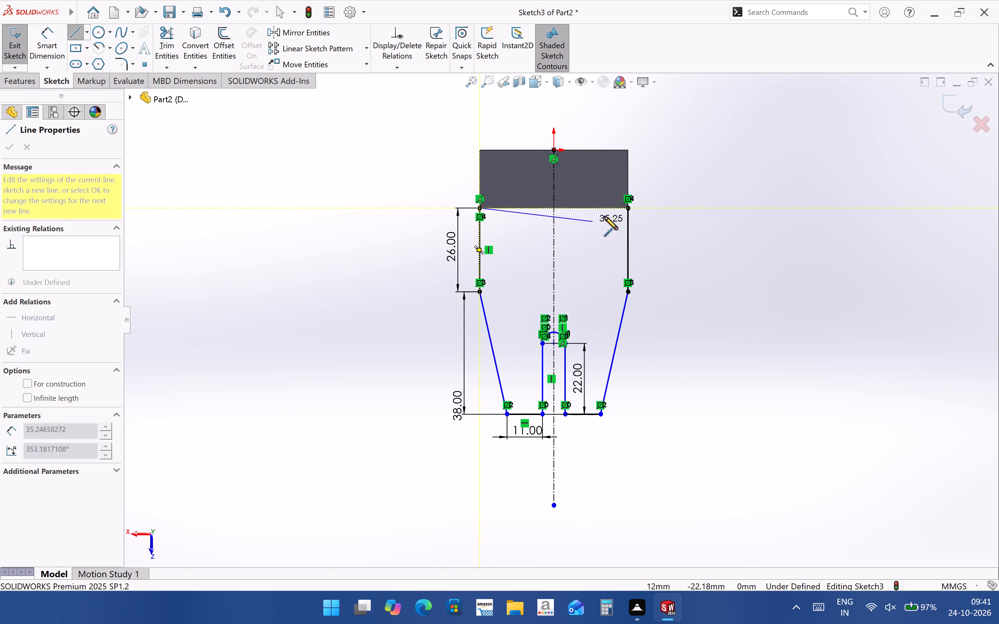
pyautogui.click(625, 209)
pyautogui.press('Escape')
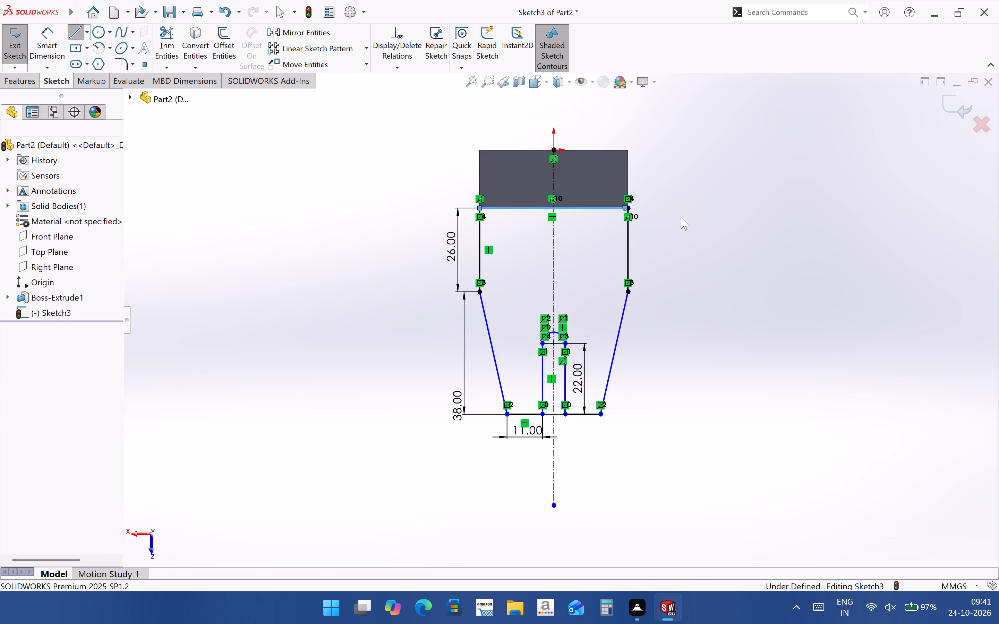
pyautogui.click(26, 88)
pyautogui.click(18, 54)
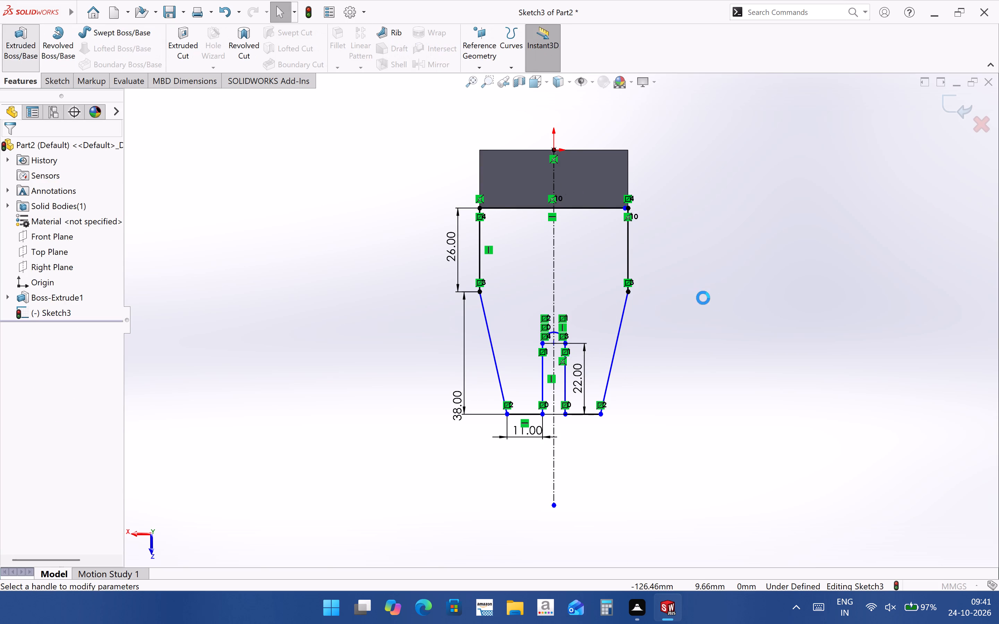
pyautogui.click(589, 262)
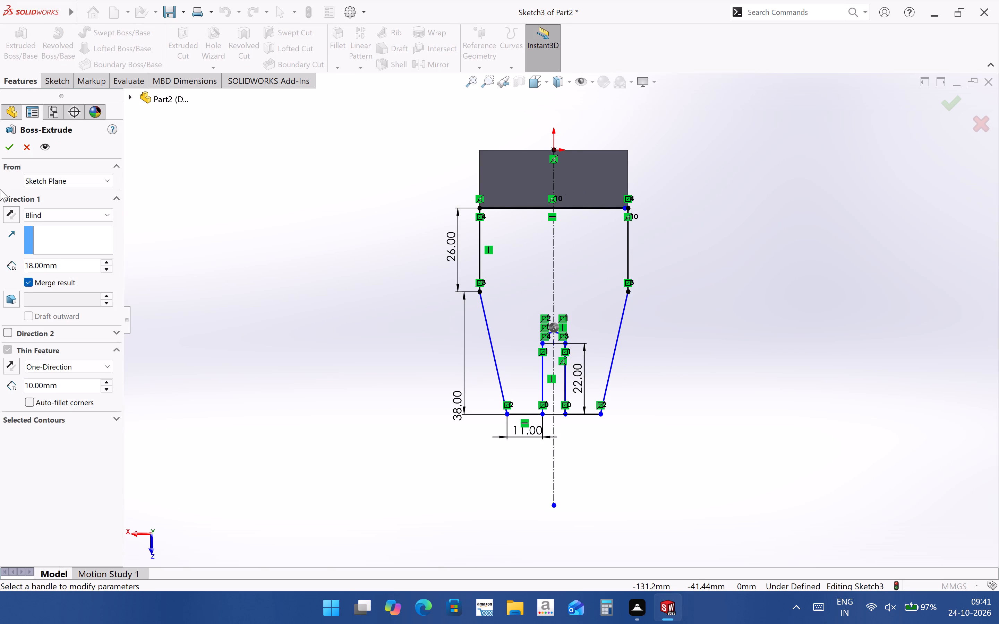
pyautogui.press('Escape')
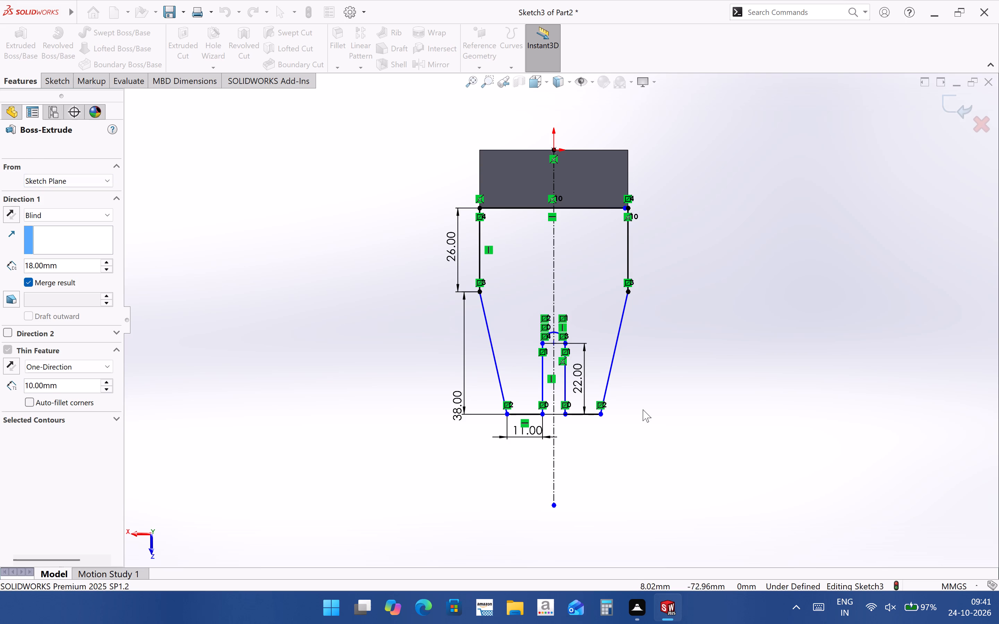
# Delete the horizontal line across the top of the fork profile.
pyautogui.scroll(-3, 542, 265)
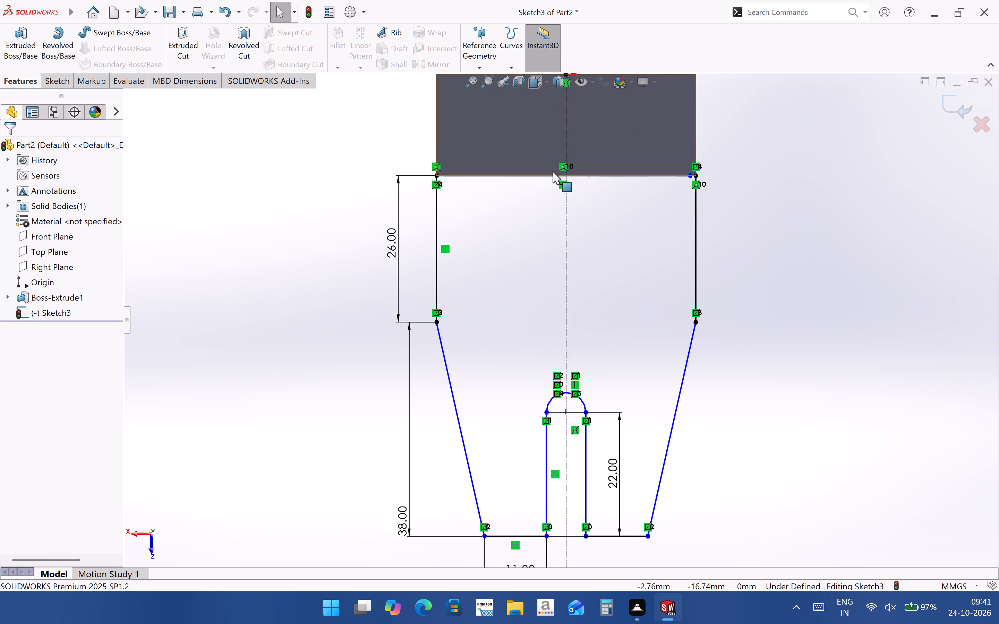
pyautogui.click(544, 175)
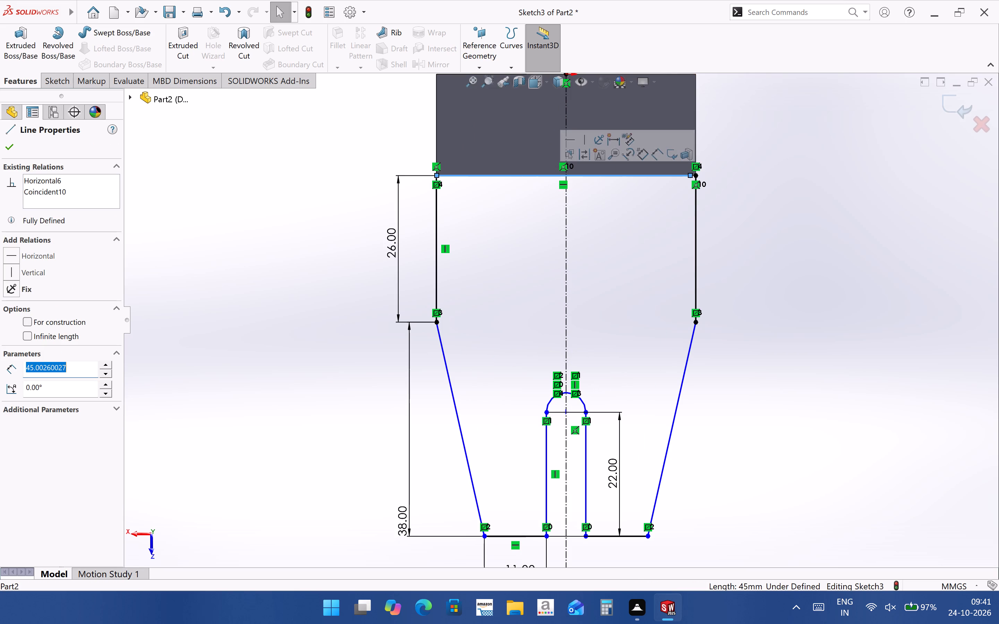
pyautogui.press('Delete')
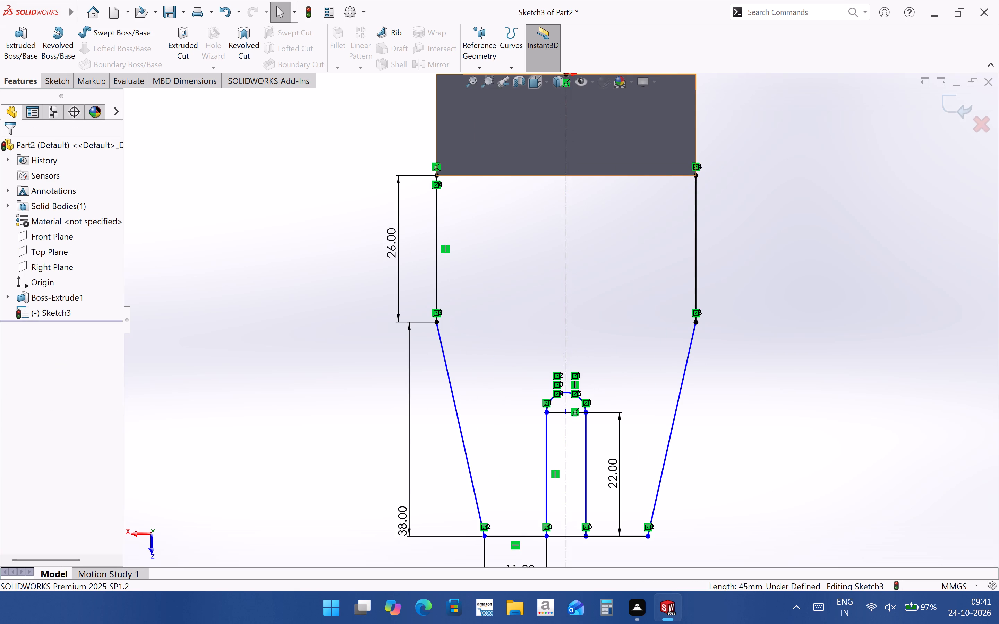
# Close the top of the fork profile with a 46 mm horizontal line joining the upper ends of the two outer verticals.
pyautogui.click(58, 87)
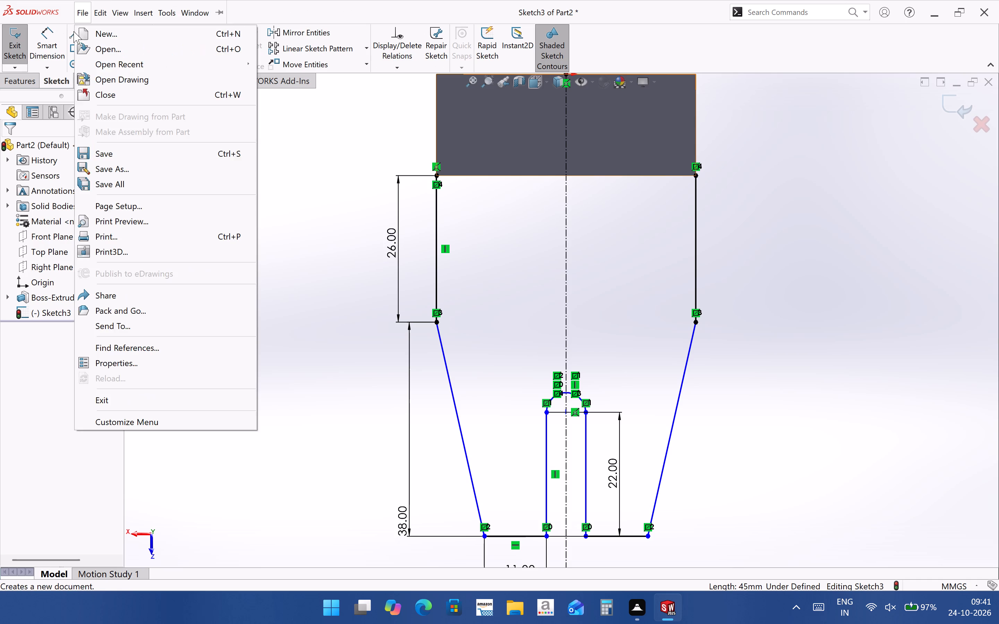
pyautogui.click(68, 32)
pyautogui.click(437, 175)
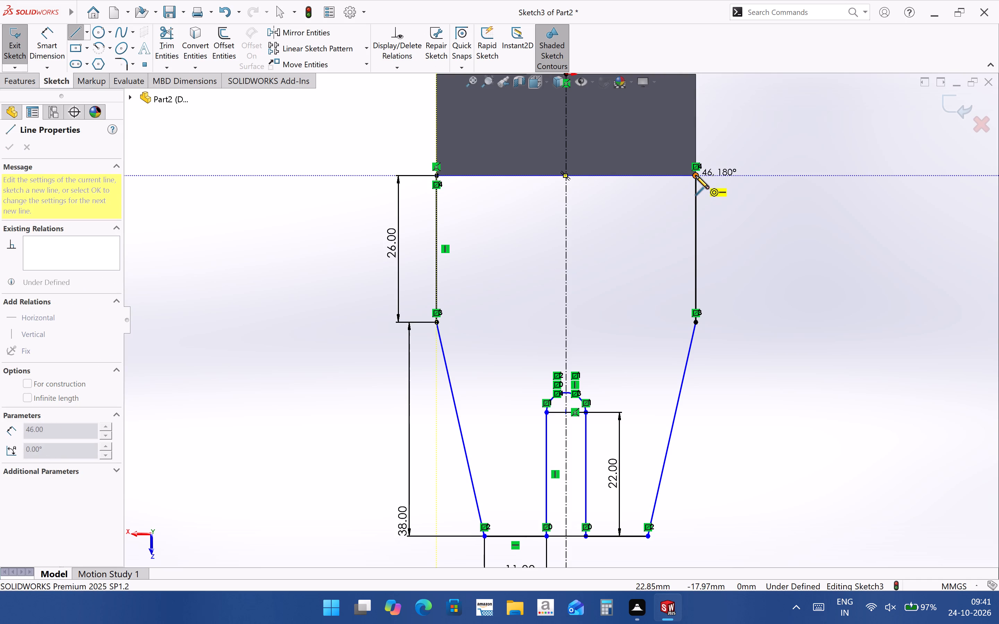
pyautogui.scroll(-6, 694, 160)
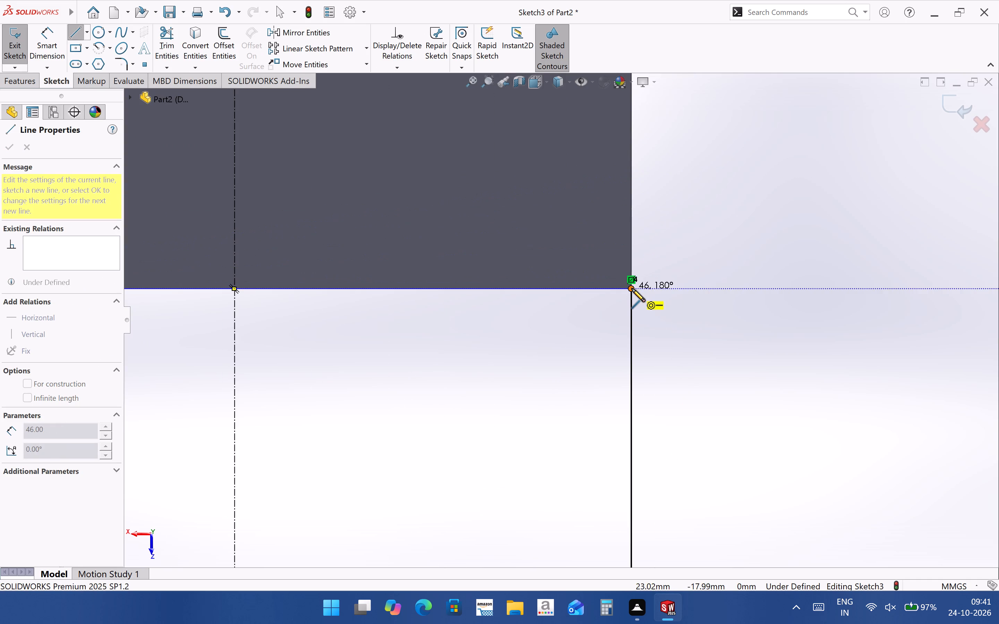
pyautogui.click(632, 290)
pyautogui.press('Escape')
# Extrude the closed fork profile 14 mm blind, reversing the direction so it rises alongside the block.
pyautogui.scroll(8, 651, 335)
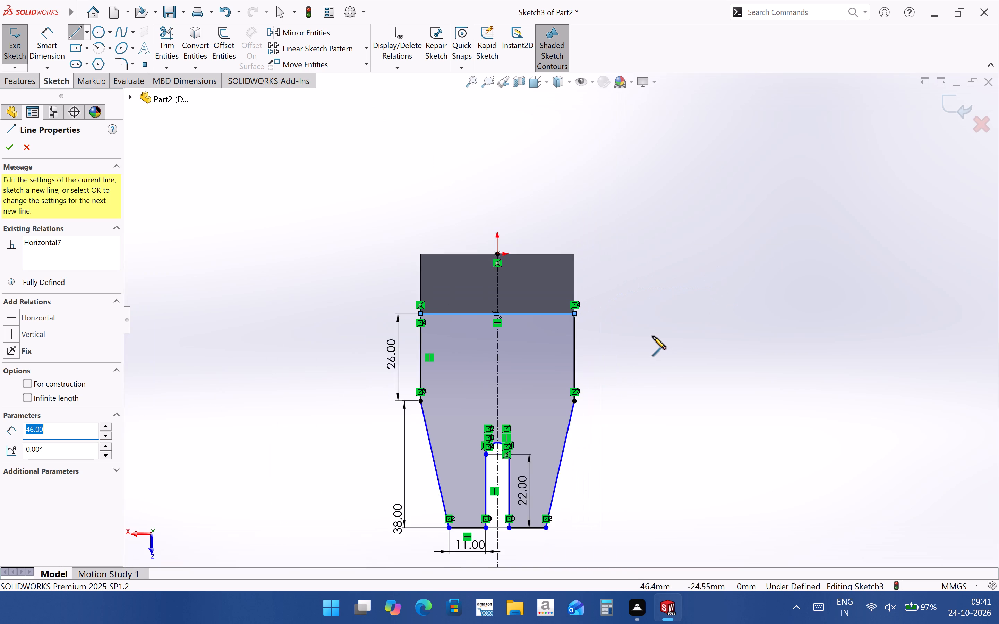
pyautogui.scroll(5, 652, 336)
pyautogui.scroll(-6, 512, 397)
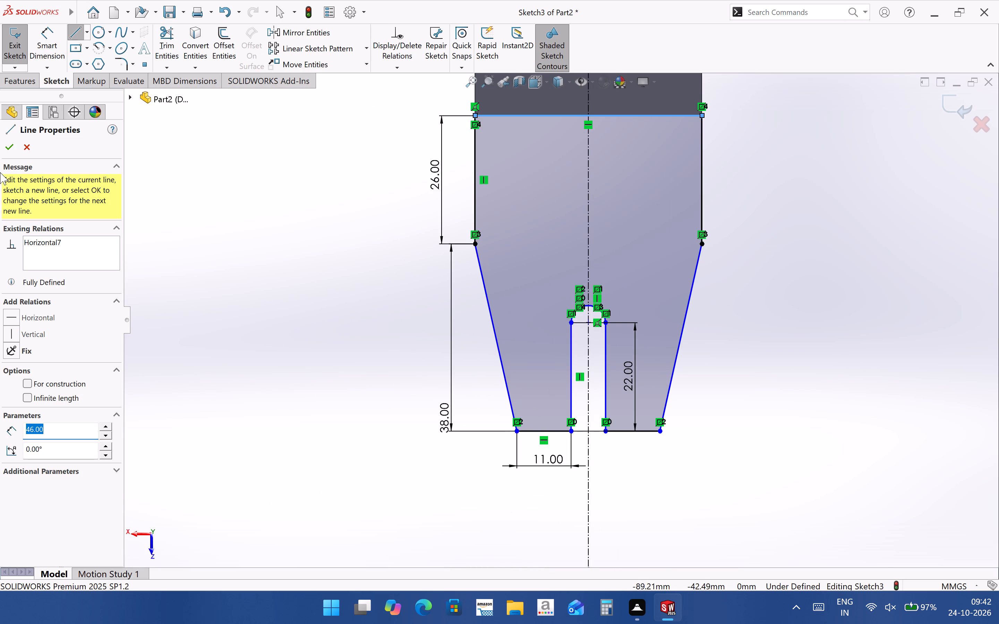
pyautogui.click(30, 88)
pyautogui.click(33, 43)
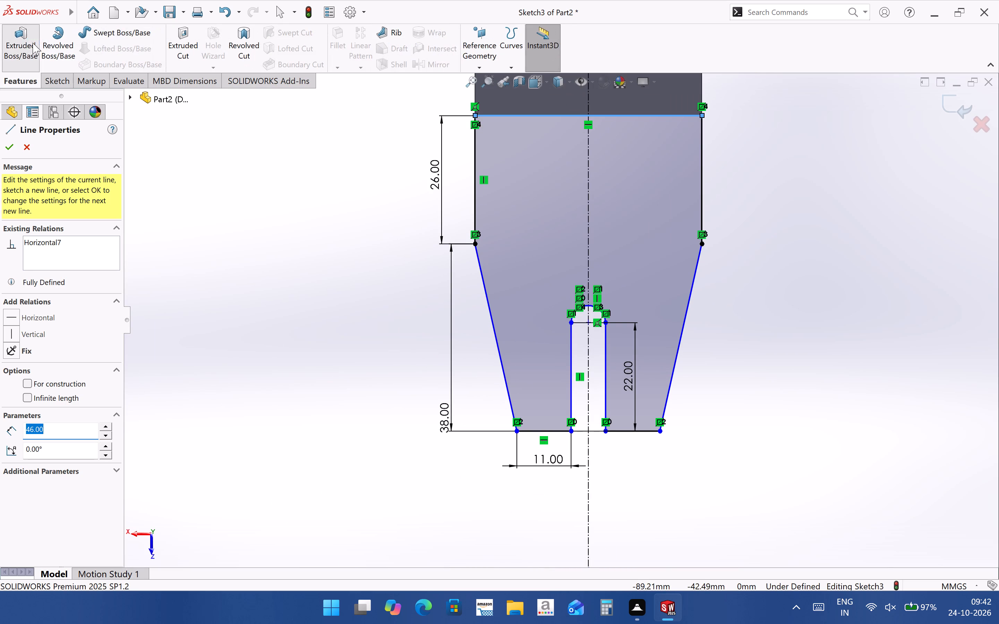
pyautogui.scroll(4, 504, 342)
pyautogui.moveTo(533, 363); pyautogui.dragTo(573, 353, button='middle')
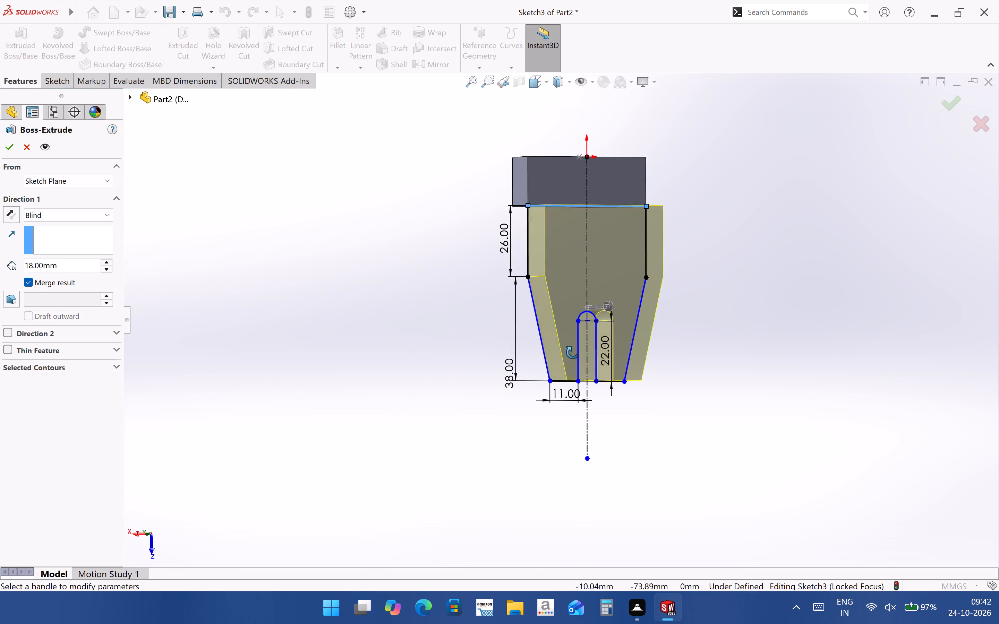
pyautogui.moveTo(573, 353); pyautogui.dragTo(618, 332, button='middle')
pyautogui.click(12, 207)
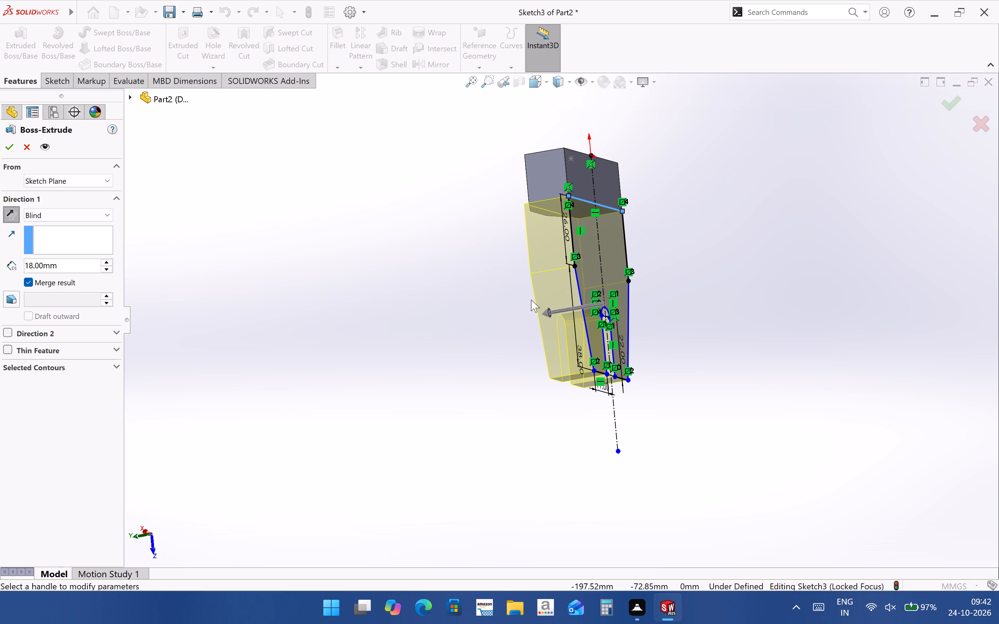
pyautogui.moveTo(76, 268); pyautogui.dragTo(0, 258)
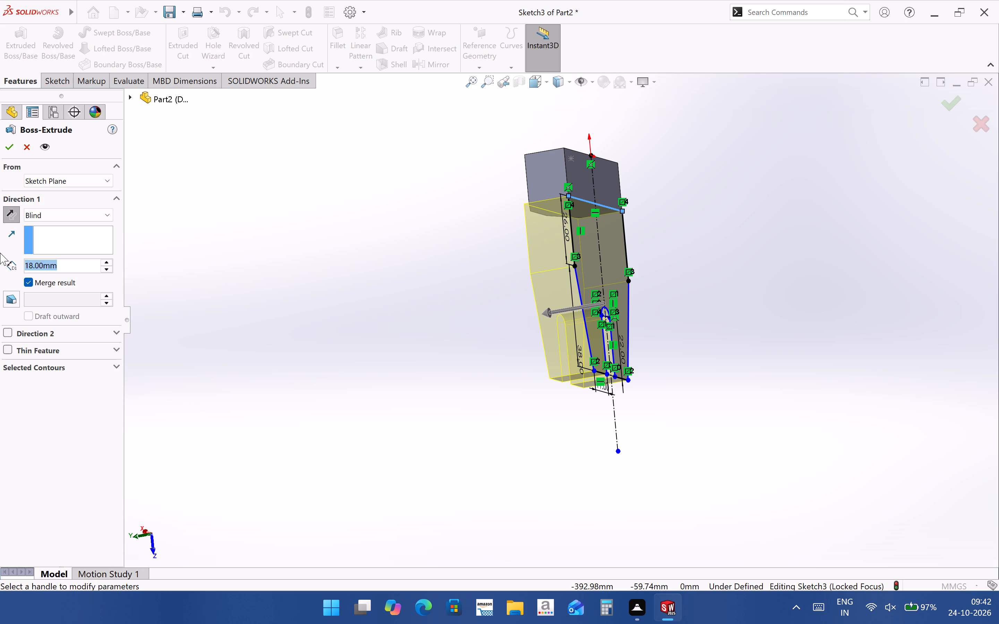
pyautogui.press('1')
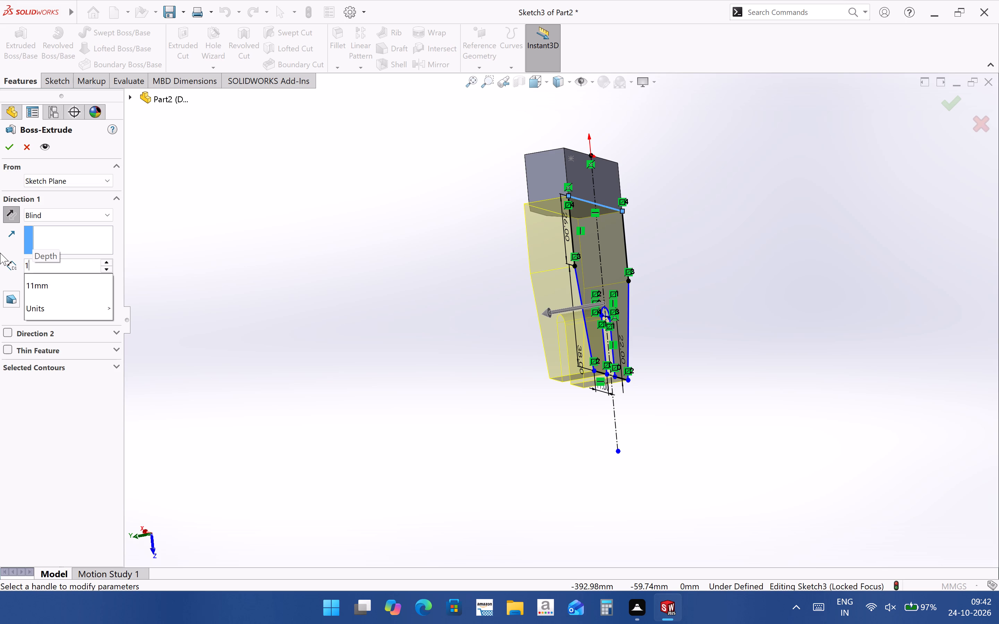
pyautogui.press('4')
pyautogui.press('Return')
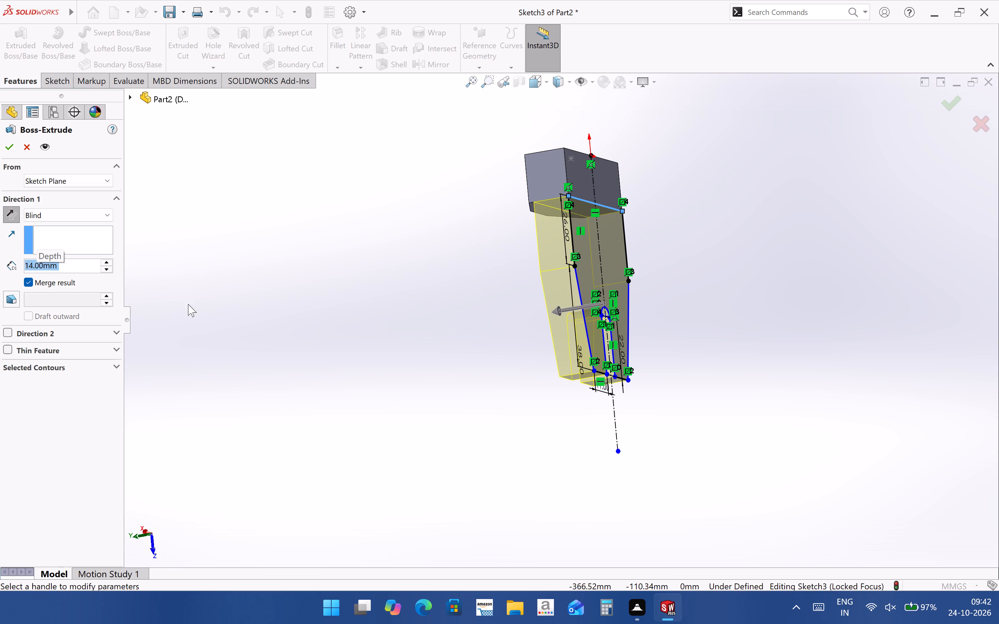
pyautogui.scroll(-3, 603, 275)
pyautogui.moveTo(546, 274); pyautogui.dragTo(596, 253, button='middle')
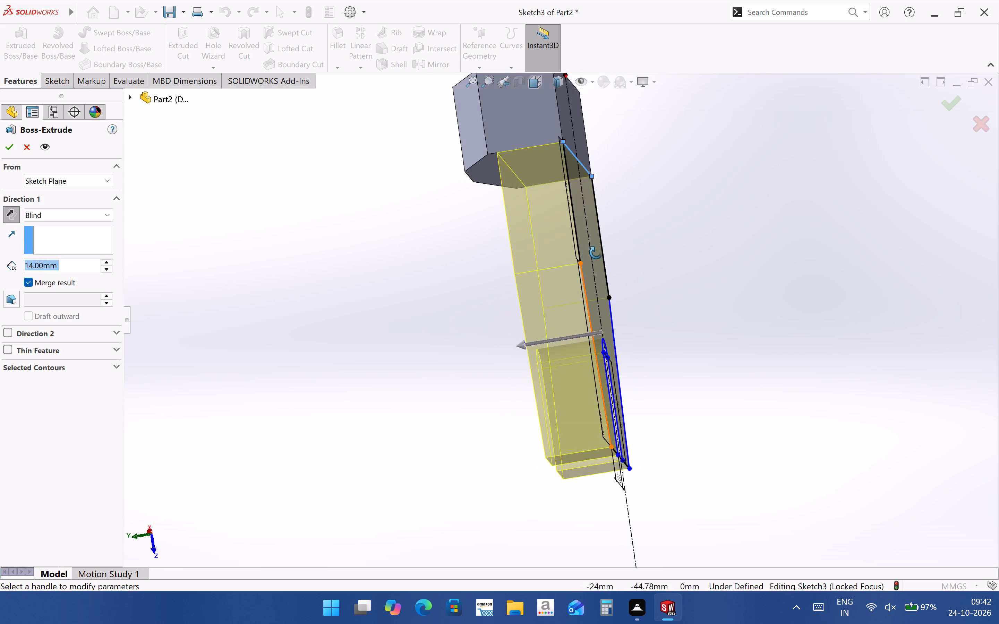
pyautogui.moveTo(596, 253); pyautogui.dragTo(671, 75, button='middle')
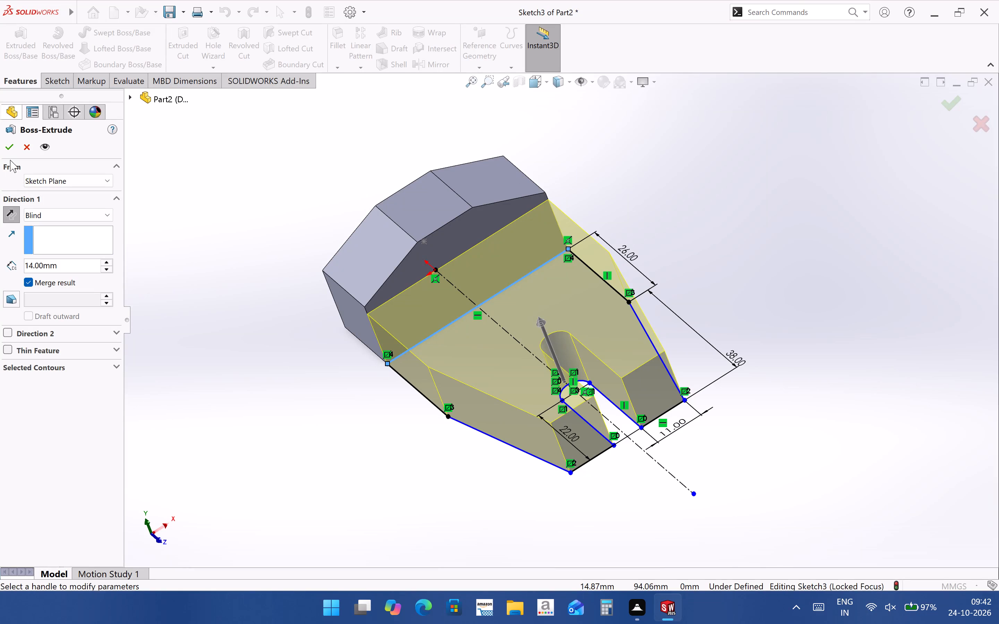
pyautogui.click(7, 149)
pyautogui.click(763, 267)
# Edit the end block's profile sketch, setting the height of its vertical sides to 30 mm, and rebuild the model.
pyautogui.moveTo(472, 355); pyautogui.dragTo(482, 327, button='middle')
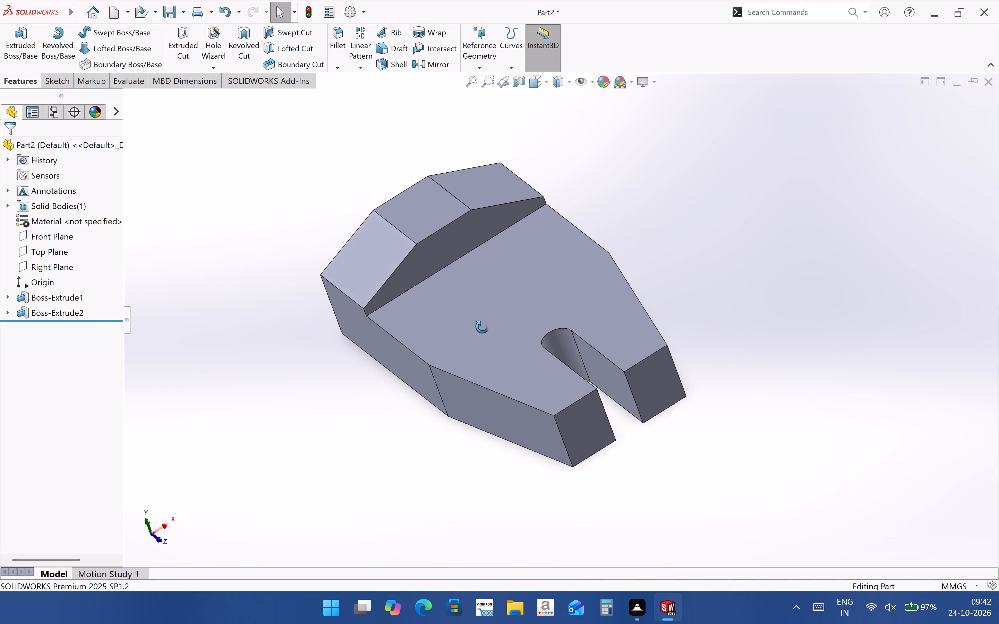
pyautogui.moveTo(482, 327); pyautogui.dragTo(565, 283, button='middle')
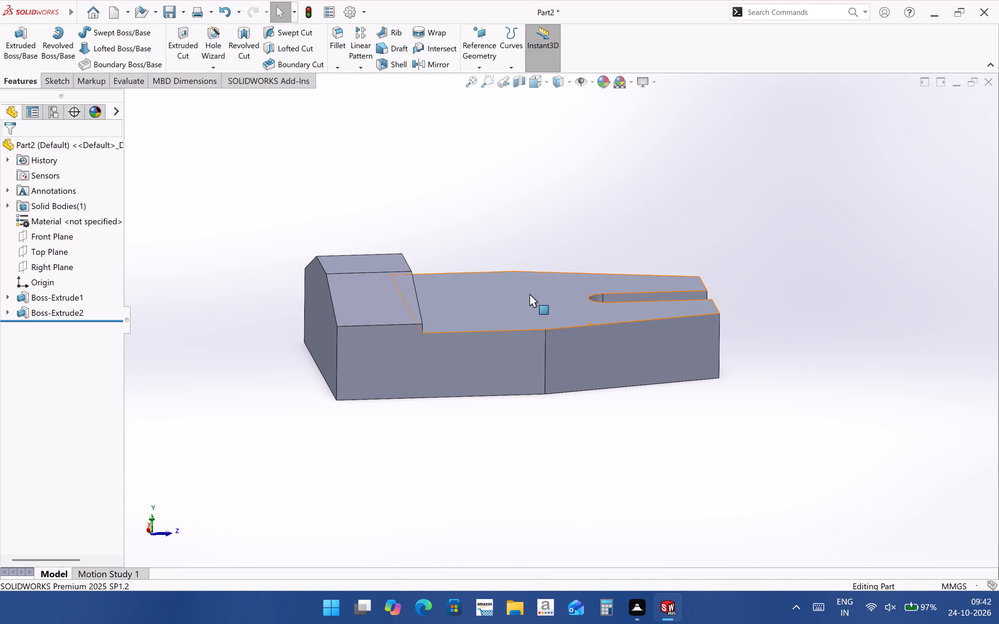
pyautogui.moveTo(518, 300); pyautogui.dragTo(521, 326, button='middle')
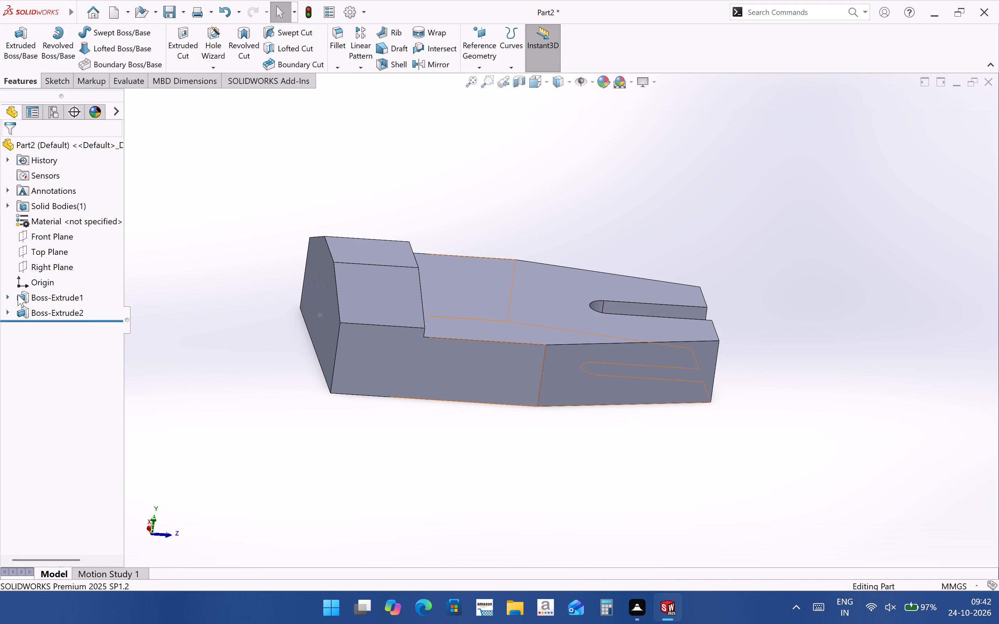
pyautogui.click(7, 295)
pyautogui.click(65, 310)
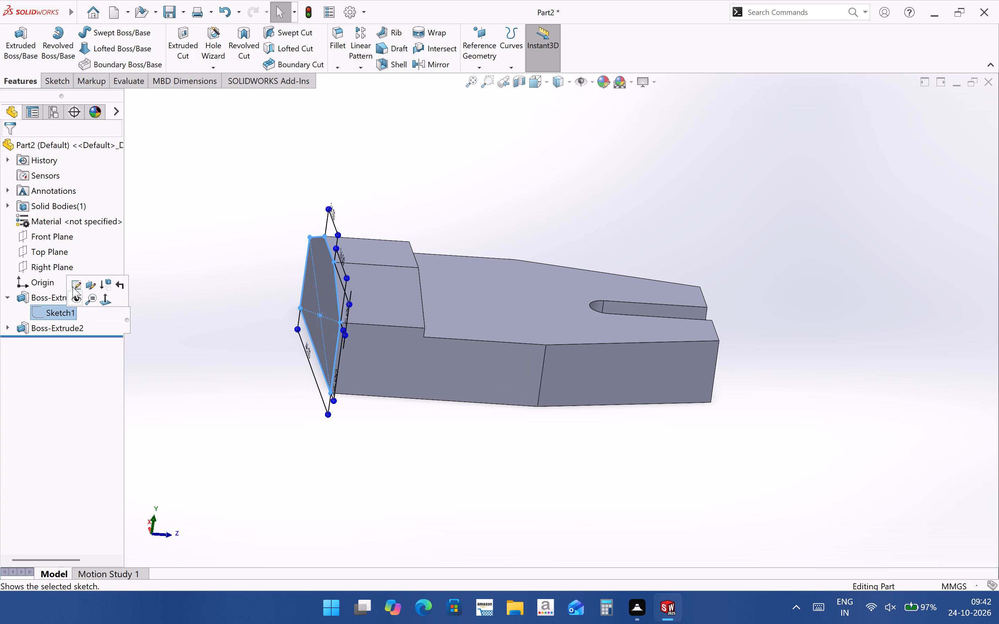
pyautogui.click(72, 287)
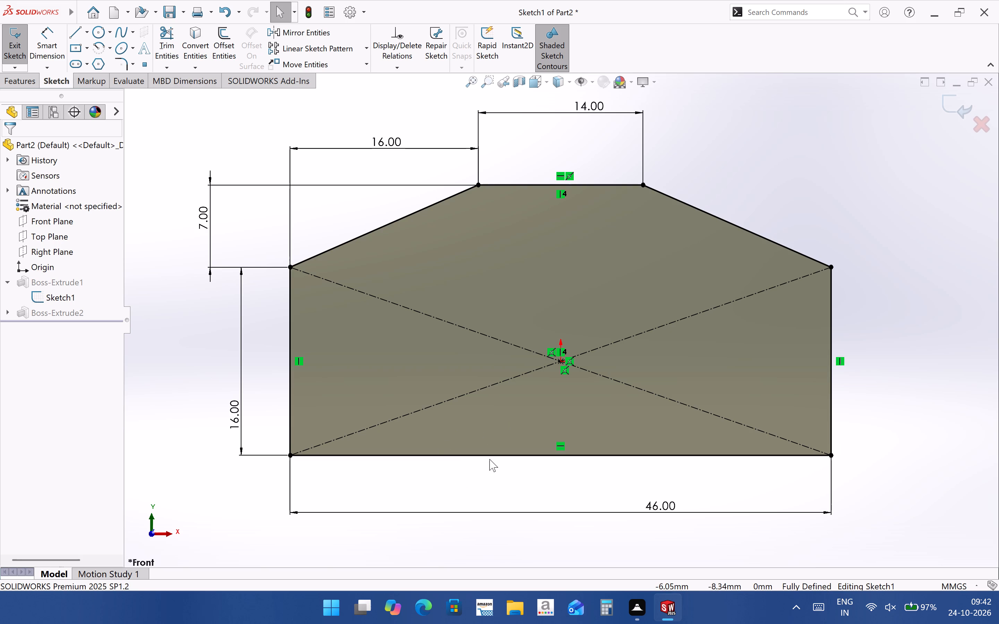
pyautogui.scroll(4, 489, 459)
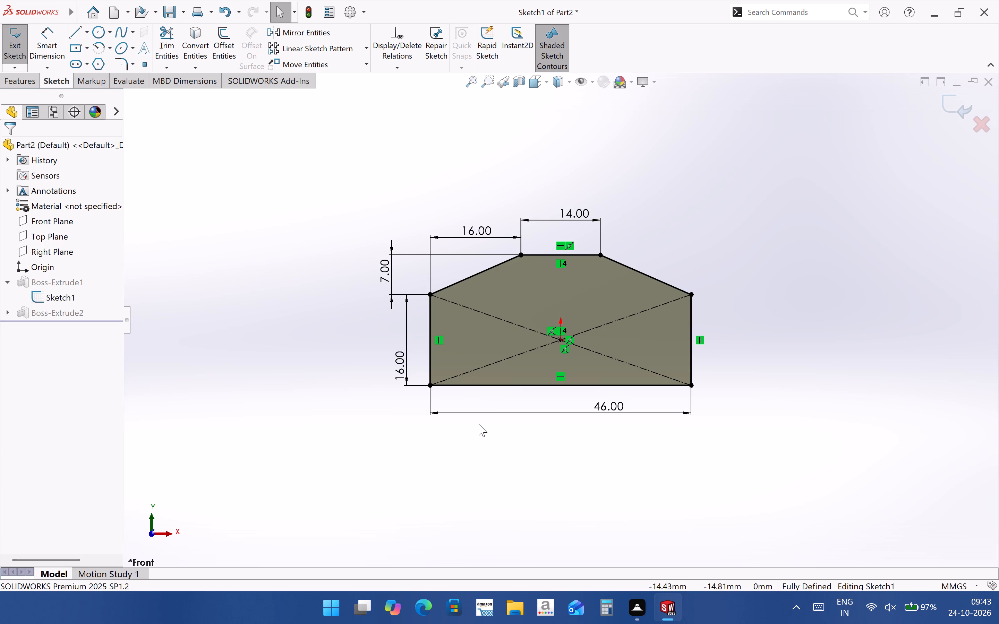
pyautogui.doubleClick(396, 367)
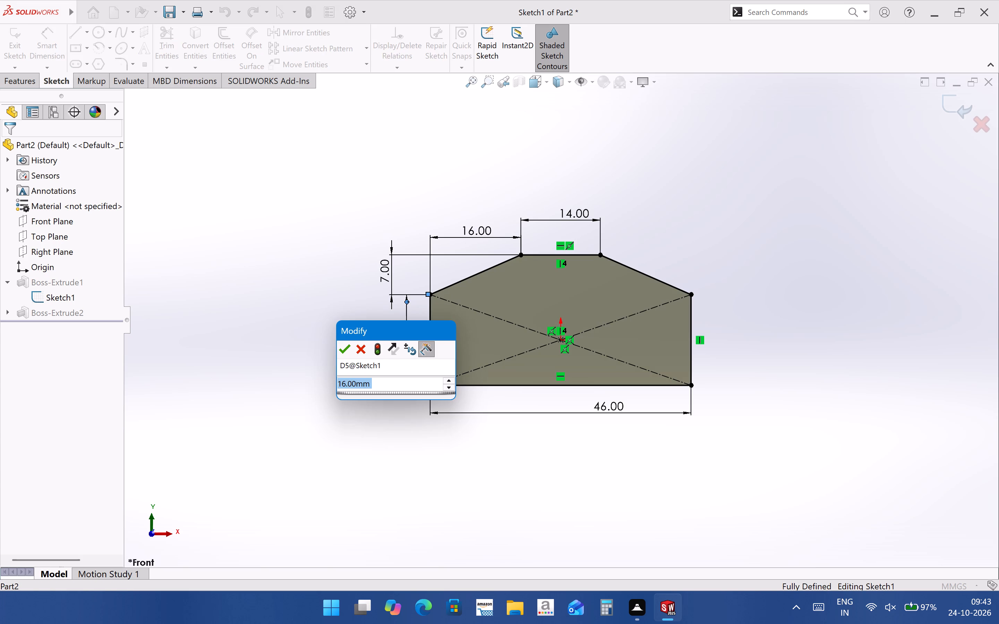
pyautogui.write('30')
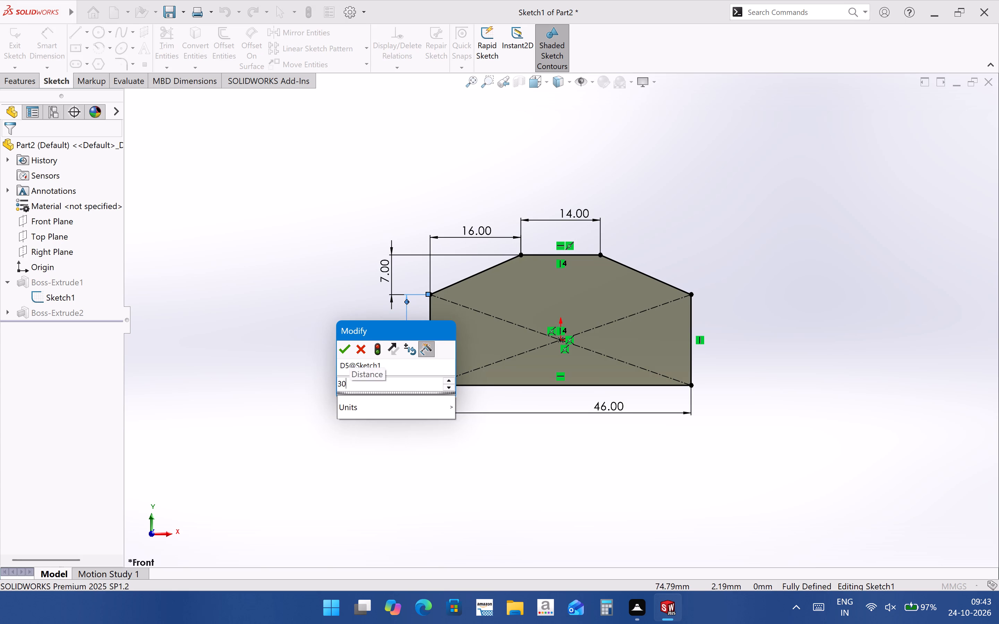
pyautogui.press('Return')
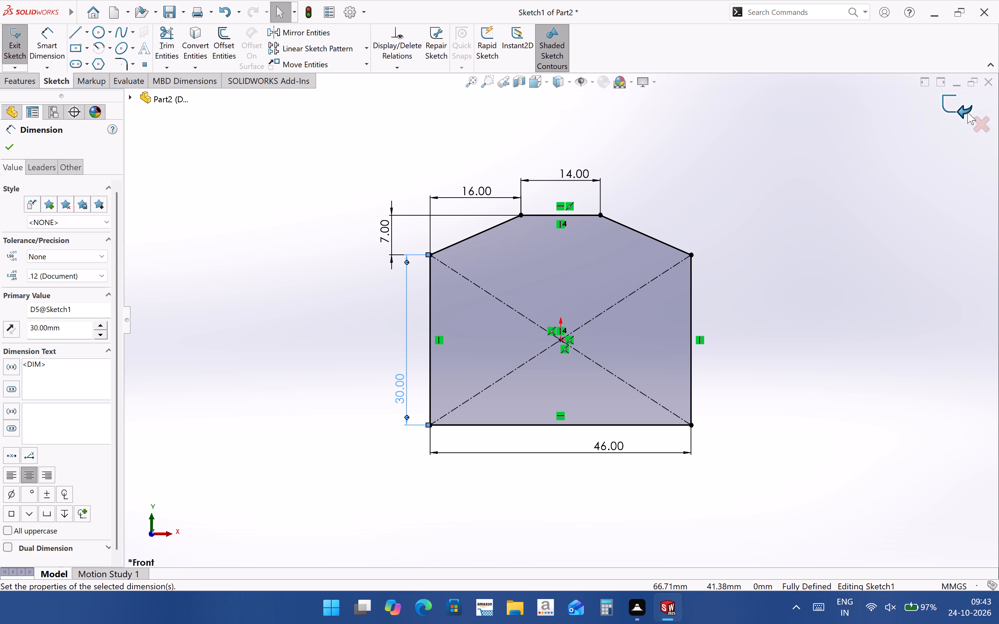
pyautogui.click(953, 98)
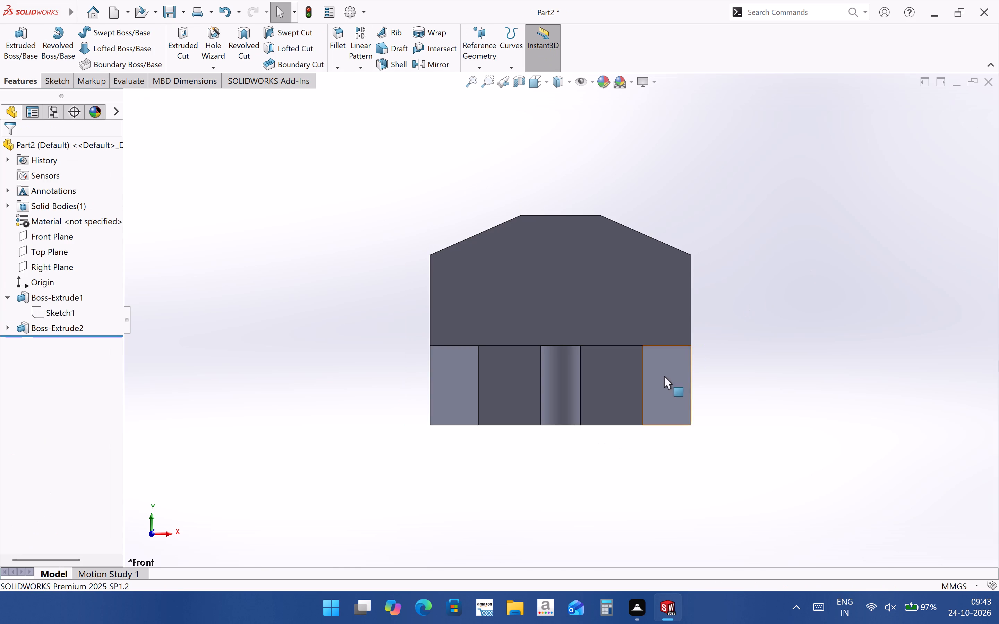
# Measure the distance between the two parallel side faces of the fork's slot.
pyautogui.scroll(5, 634, 382)
pyautogui.moveTo(594, 372); pyautogui.dragTo(721, 433, button='middle')
pyautogui.scroll(-2, 601, 340)
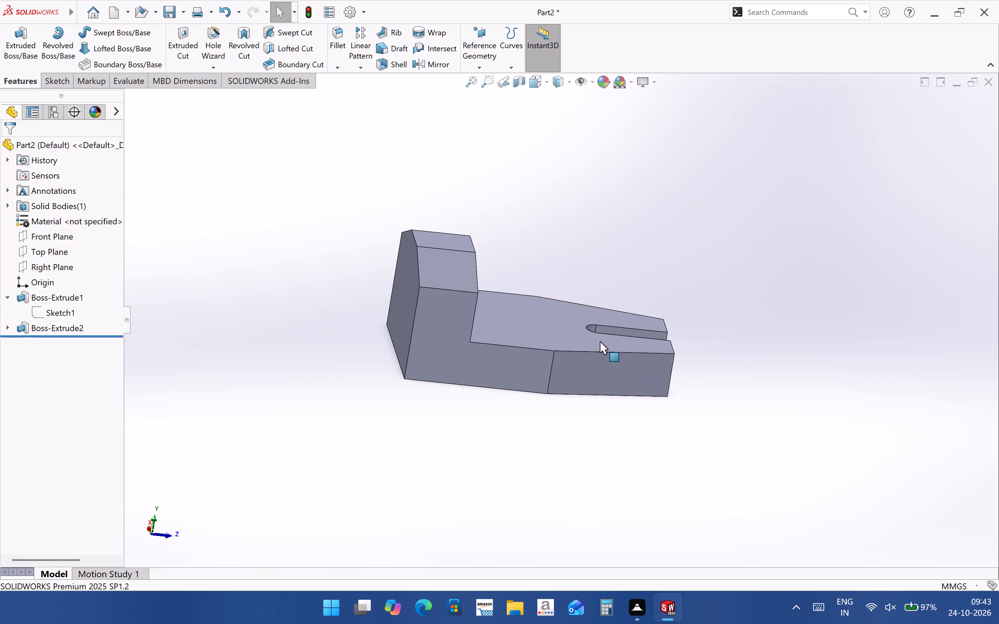
pyautogui.scroll(-3, 497, 364)
pyautogui.moveTo(497, 363); pyautogui.dragTo(441, 383, button='middle')
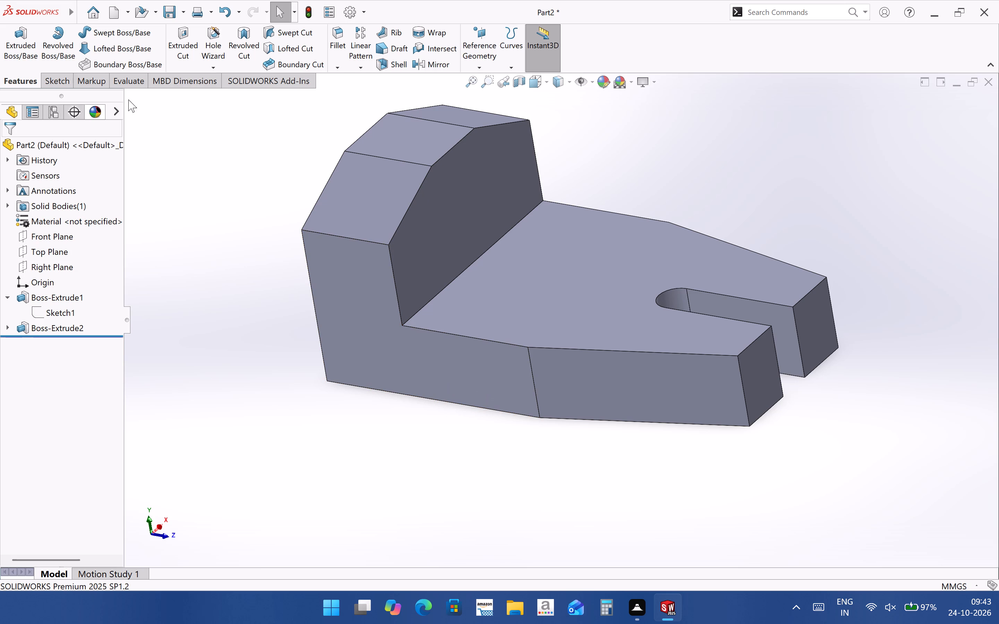
pyautogui.click(140, 84)
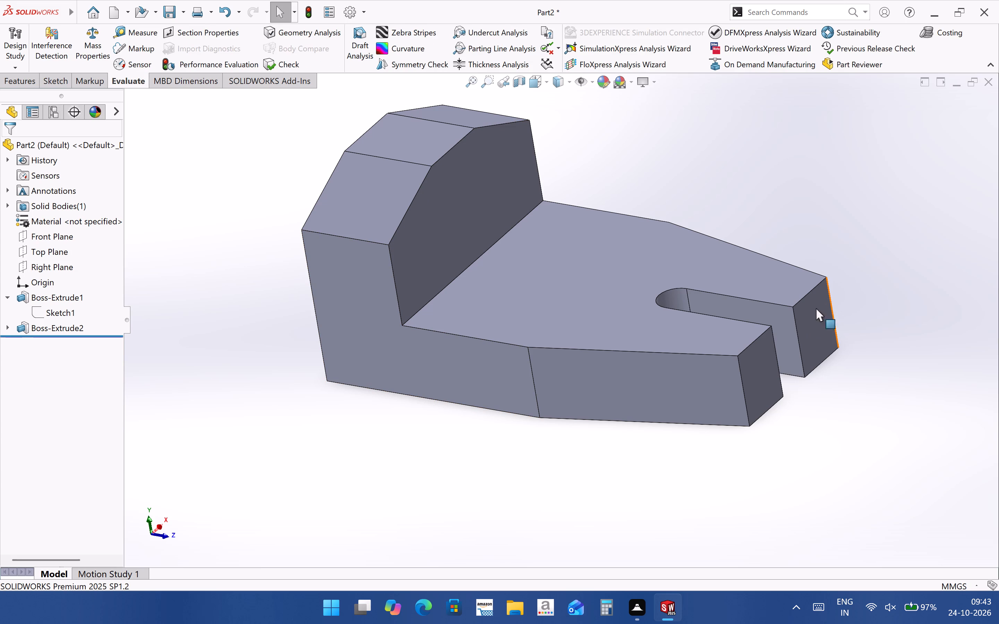
pyautogui.click(785, 323)
pyautogui.moveTo(829, 456); pyautogui.dragTo(754, 532, button='middle')
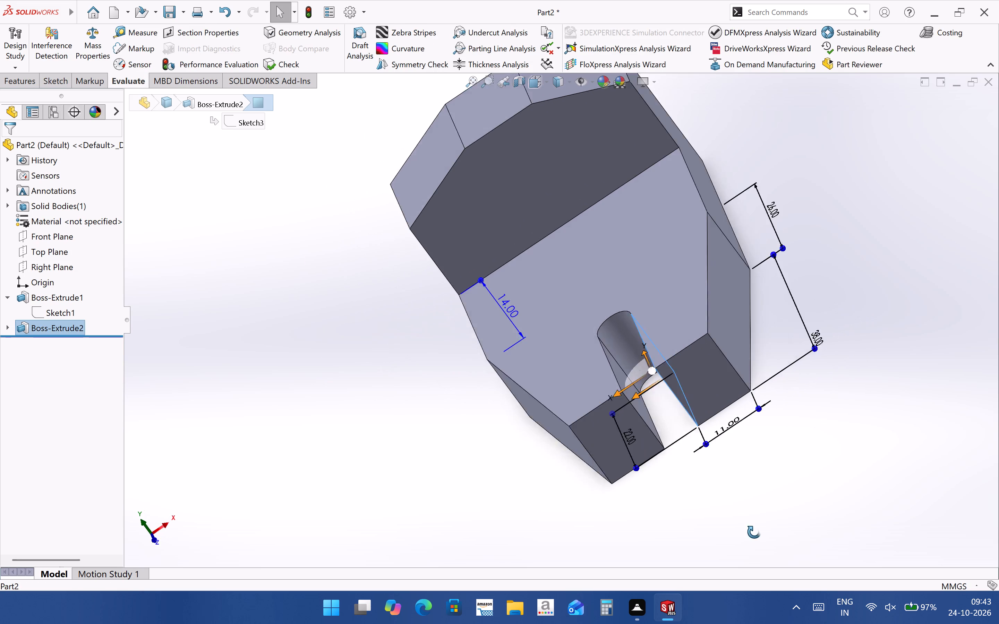
pyautogui.moveTo(754, 532); pyautogui.dragTo(754, 534, button='middle')
pyautogui.keyDown('ctrl'); pyautogui.click(609, 420); pyautogui.keyUp('ctrl')
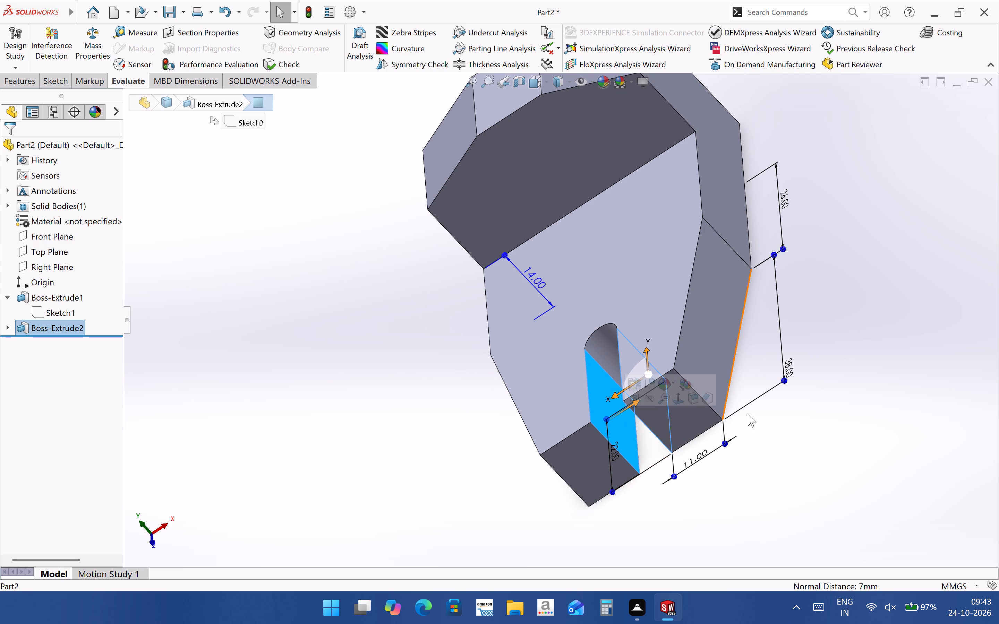
pyautogui.press('m')
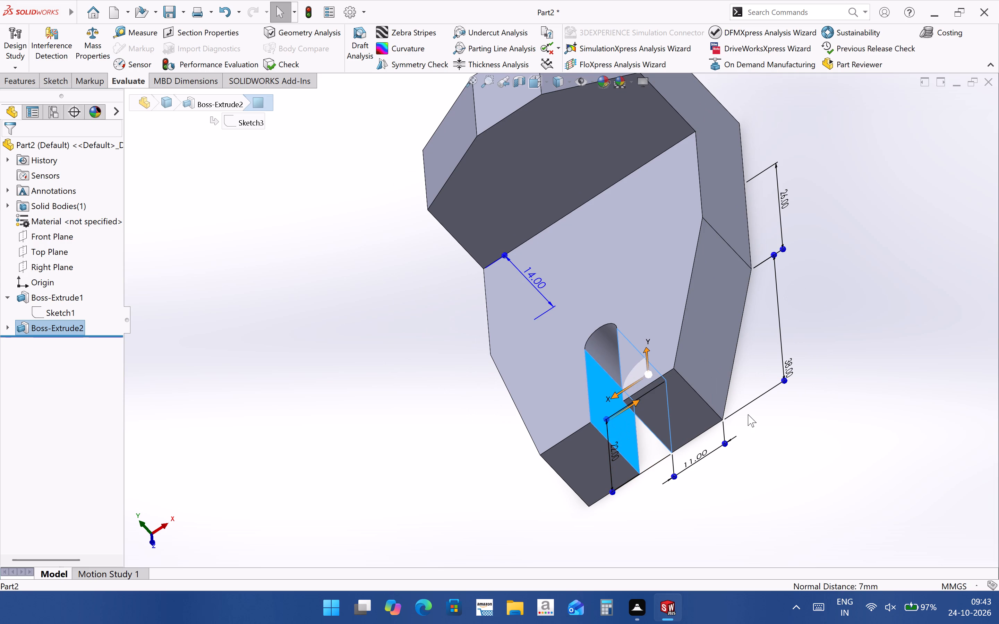
pyautogui.scroll(-1, 644, 490)
pyautogui.moveTo(645, 490); pyautogui.dragTo(709, 522, button='middle')
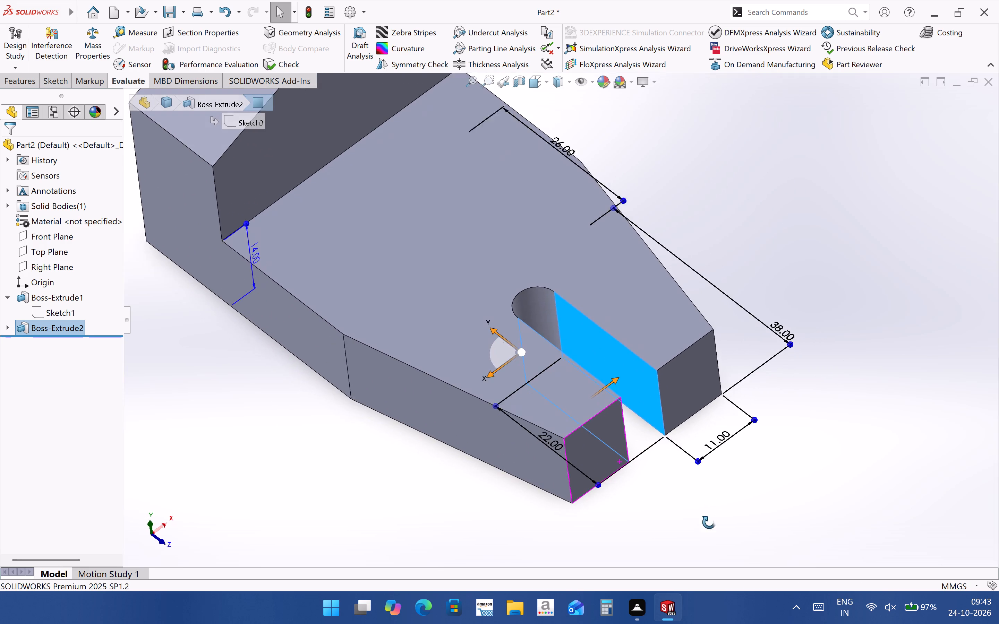
pyautogui.moveTo(709, 522); pyautogui.dragTo(677, 493, button='middle')
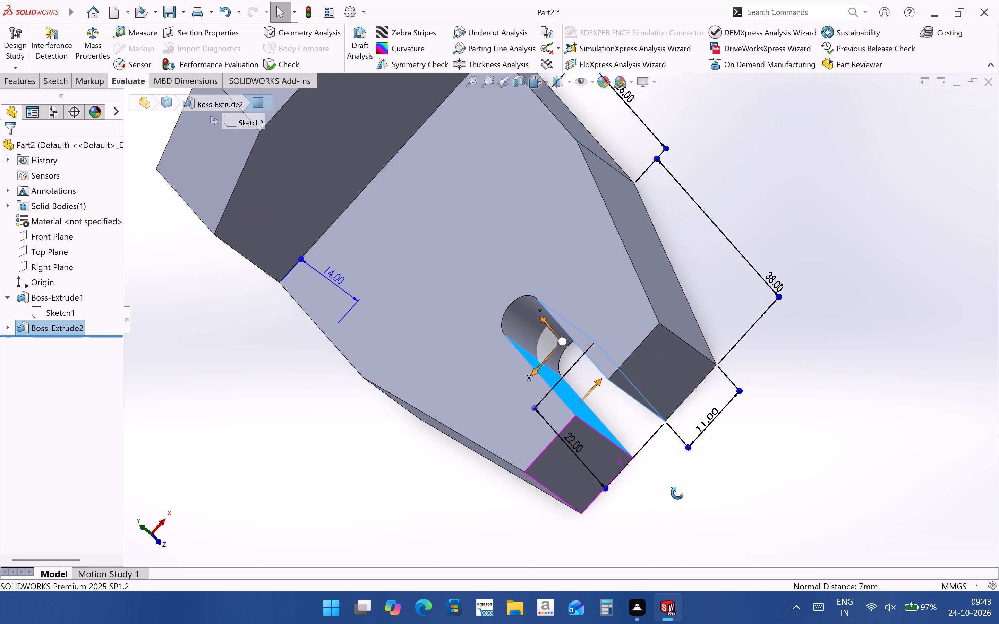
pyautogui.moveTo(677, 493); pyautogui.dragTo(692, 484, button='middle')
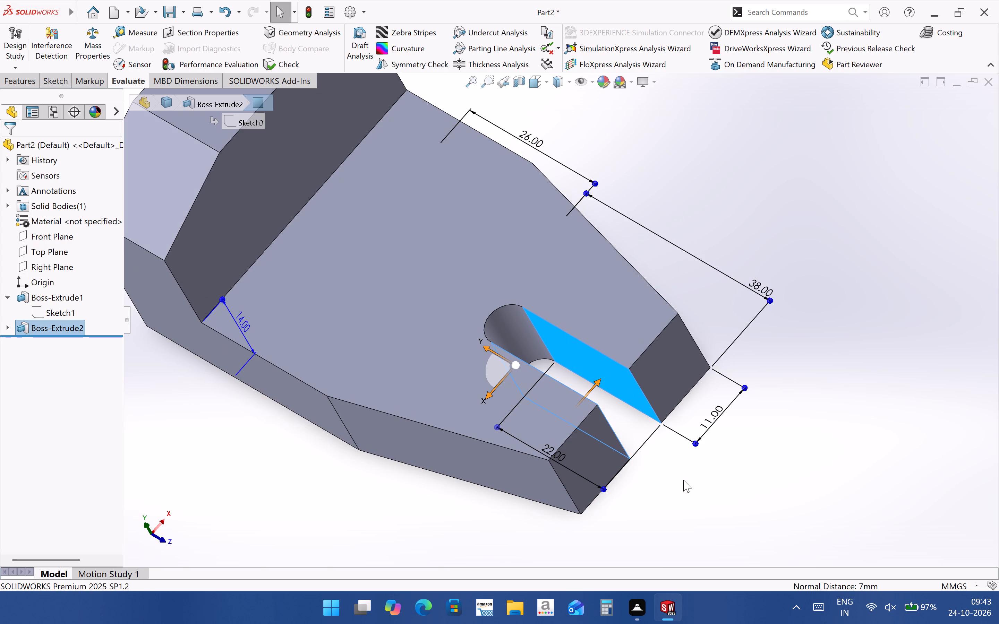
pyautogui.click(794, 464)
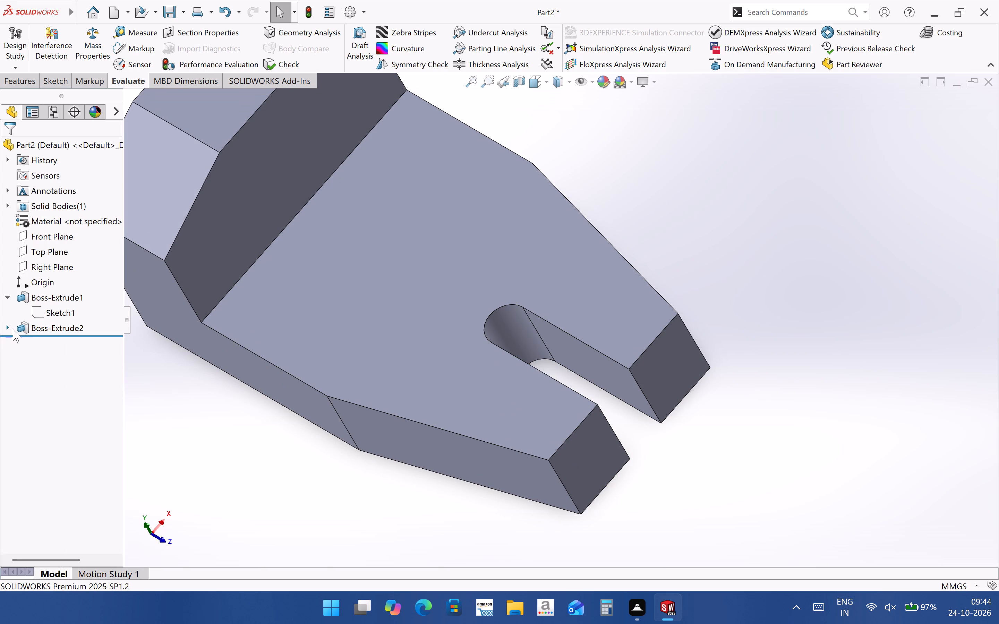
# Edit the fork's profile sketch, dimension the slot's full width symmetrically about the centerline as 14 mm, and exit the sketch.
pyautogui.click(8, 328)
pyautogui.click(40, 337)
pyautogui.click(48, 312)
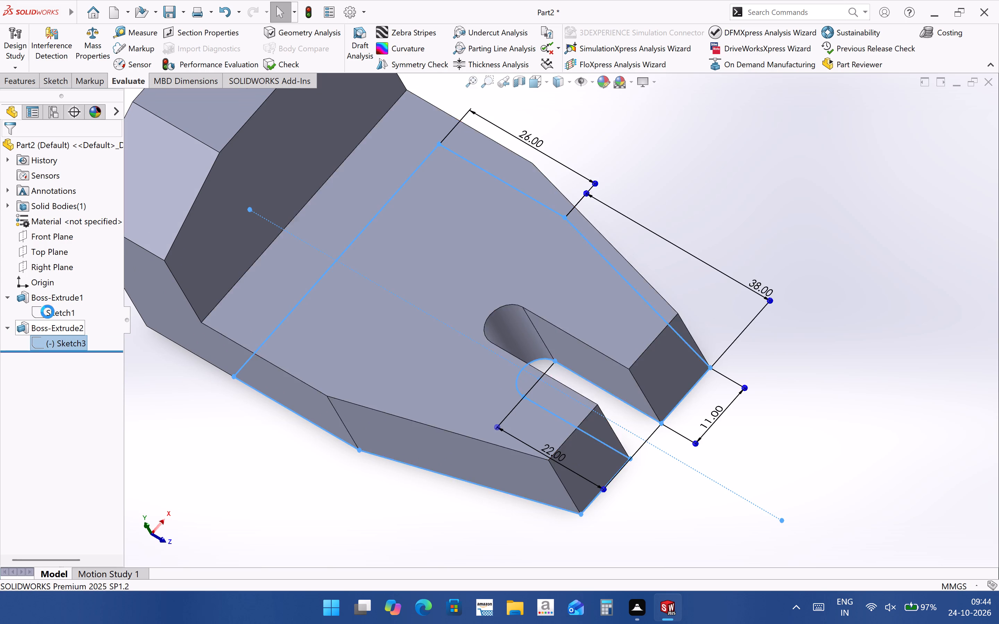
pyautogui.scroll(-3, 565, 392)
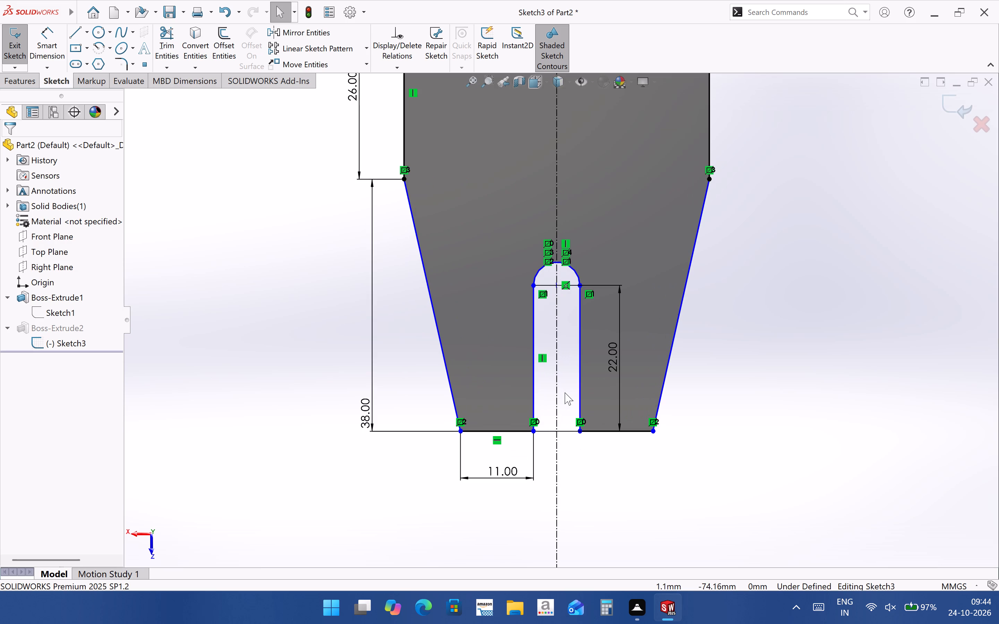
pyautogui.click(43, 51)
pyautogui.click(557, 384)
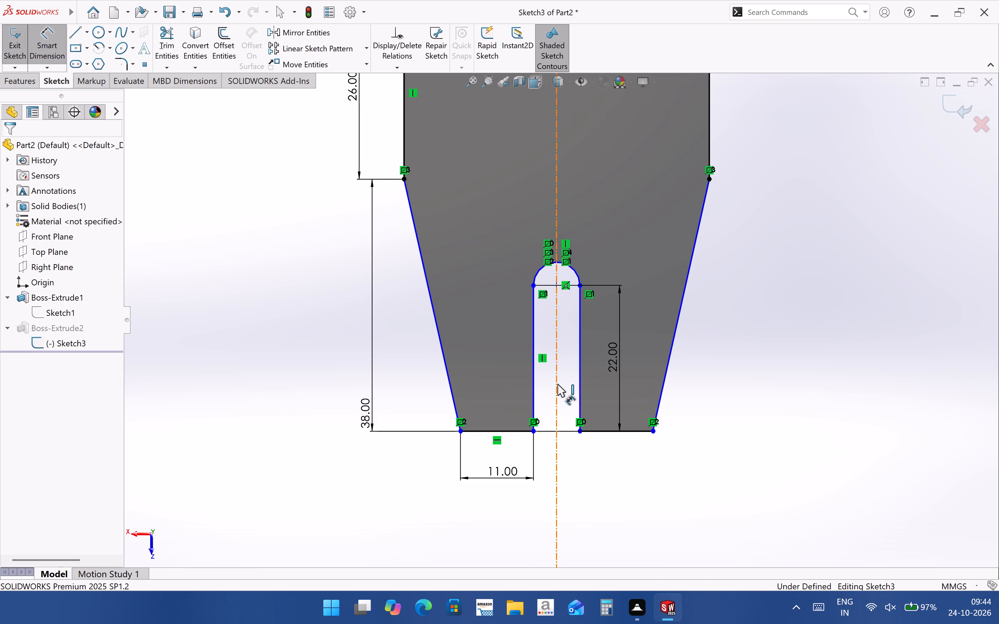
pyautogui.click(534, 394)
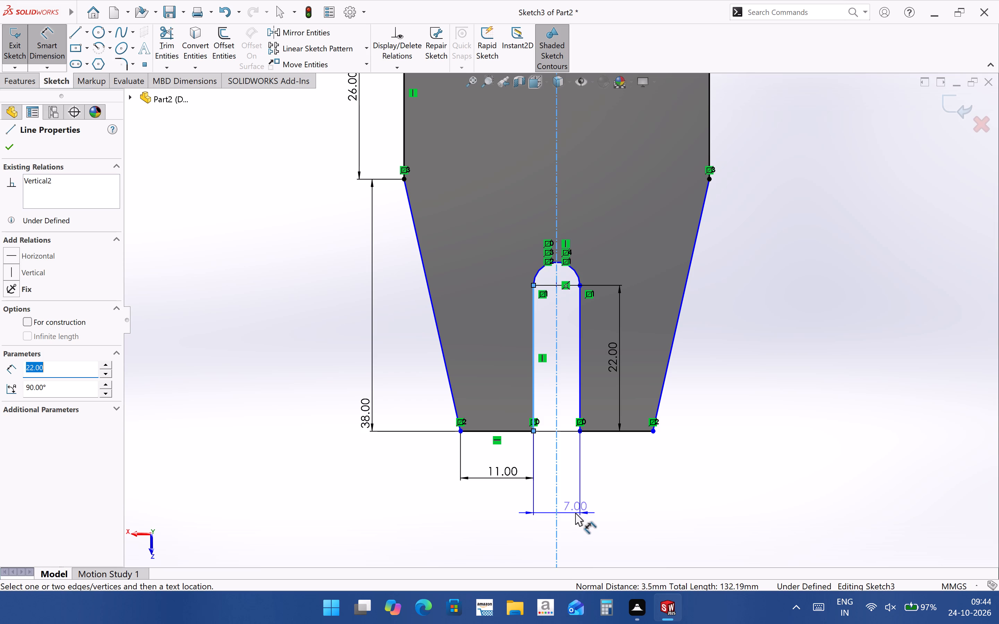
pyautogui.scroll(2, 561, 495)
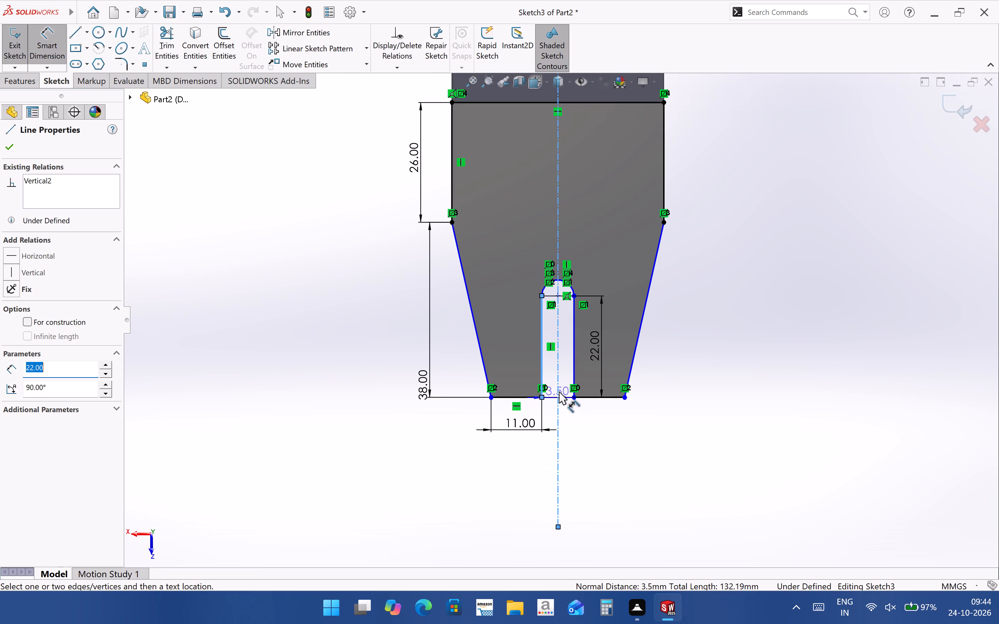
pyautogui.click(575, 453)
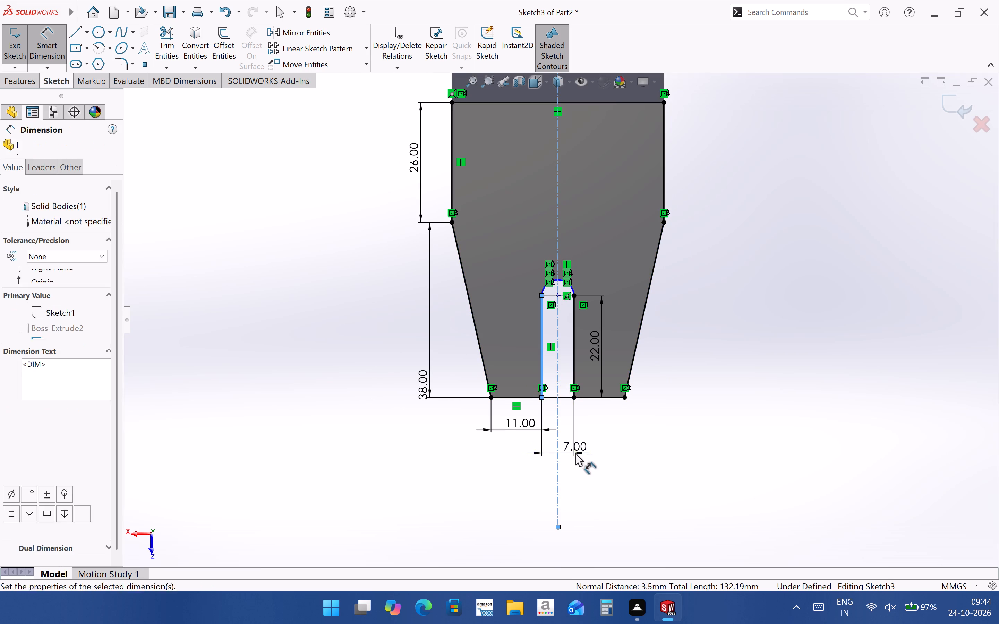
pyautogui.write('14')
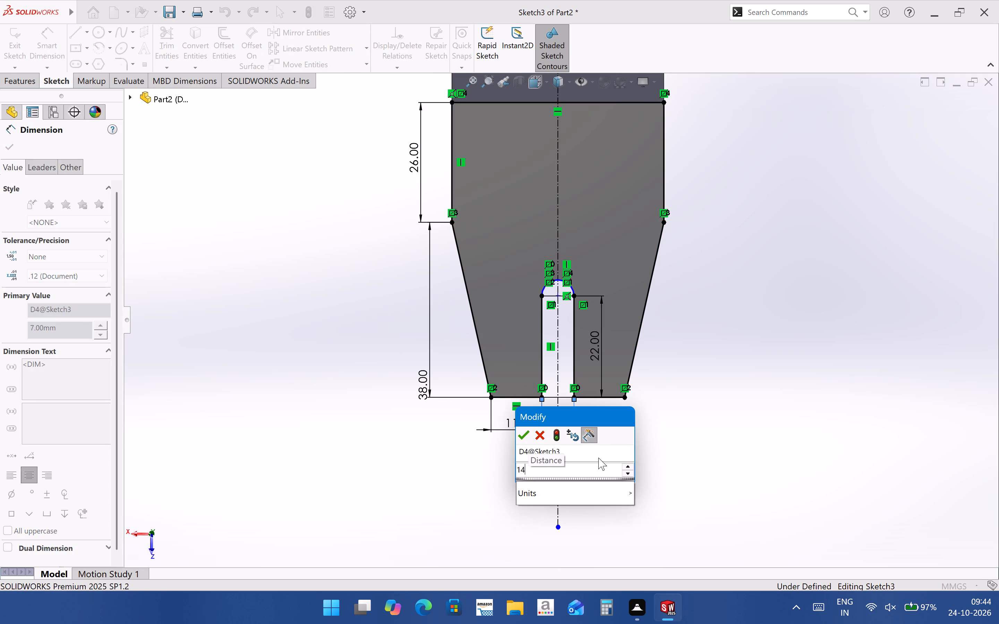
pyautogui.press('Return')
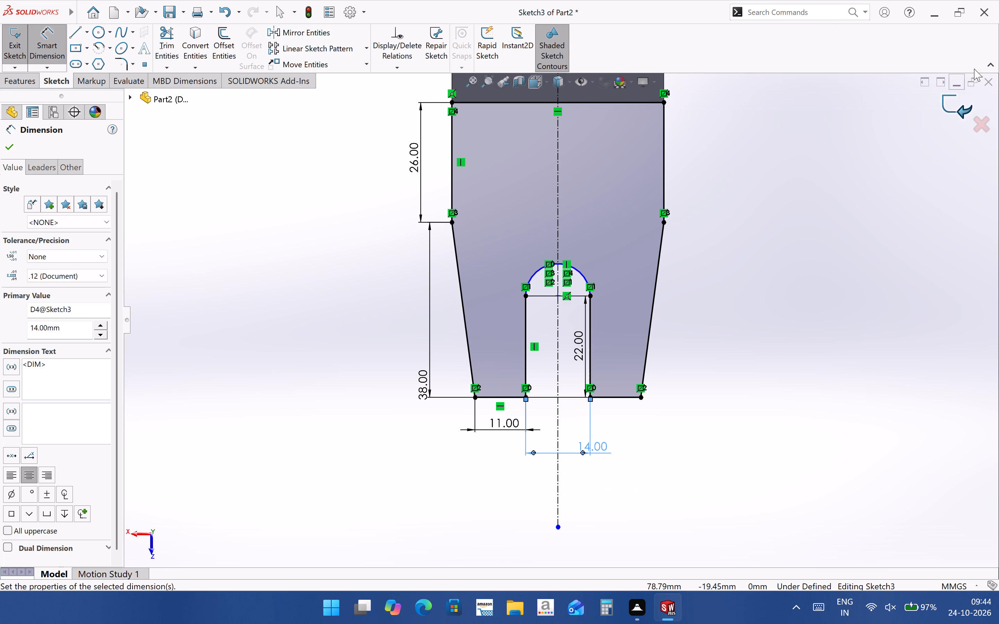
pyautogui.click(958, 107)
pyautogui.click(708, 473)
# Examine the updated bracket from several angles, checking the widened slot, the fork arms and the faceted end block.
pyautogui.scroll(5, 561, 408)
pyautogui.moveTo(553, 412); pyautogui.dragTo(607, 312, button='middle')
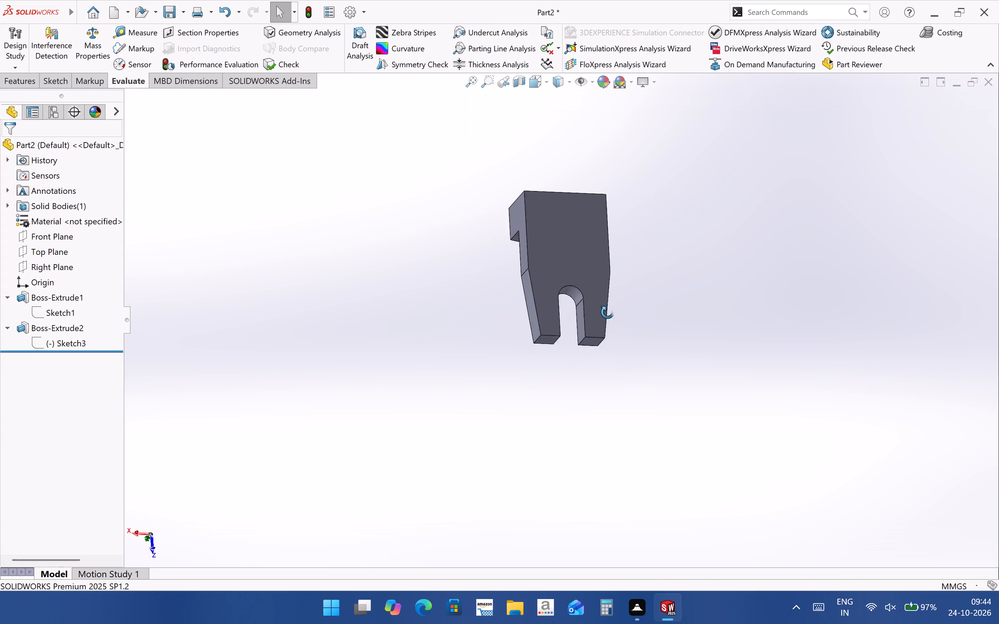
pyautogui.moveTo(607, 312); pyautogui.dragTo(737, 95, button='middle')
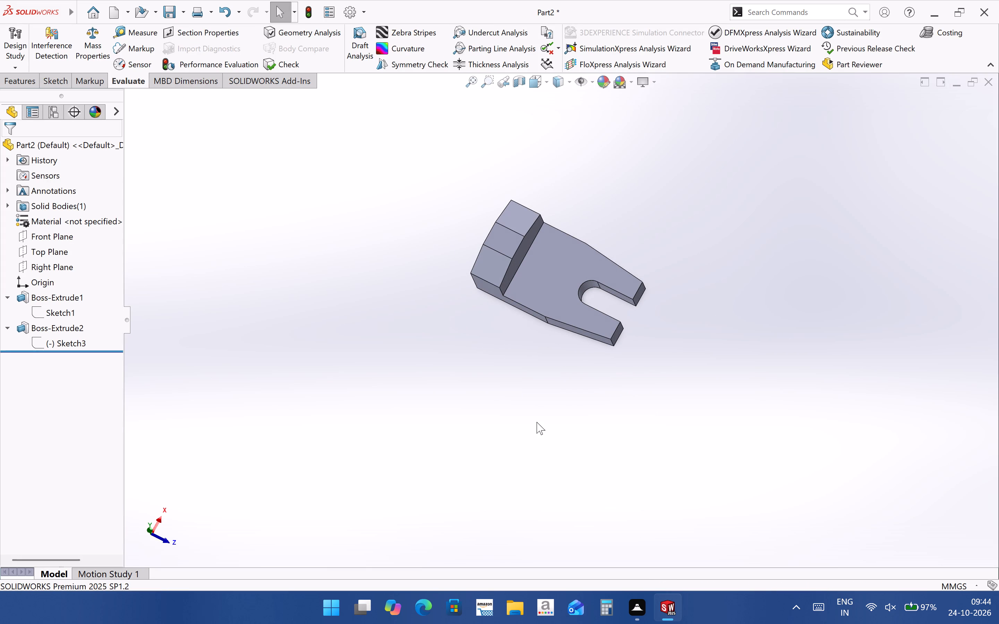
pyautogui.moveTo(541, 402); pyautogui.dragTo(533, 301, button='middle')
pyautogui.scroll(-6, 598, 292)
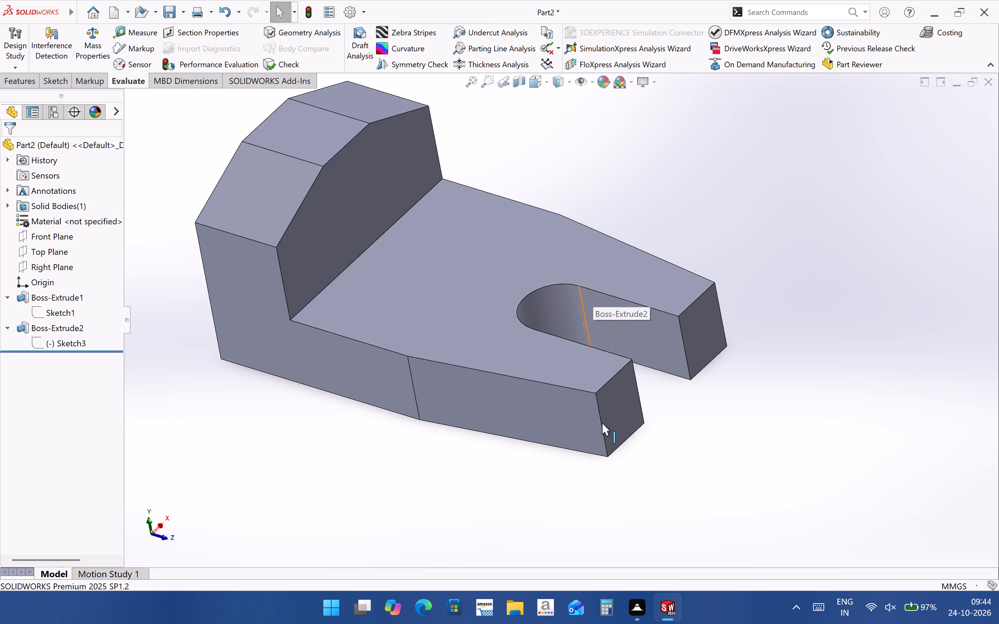
pyautogui.moveTo(601, 423); pyautogui.dragTo(582, 443, button='middle')
pyautogui.scroll(2, 588, 442)
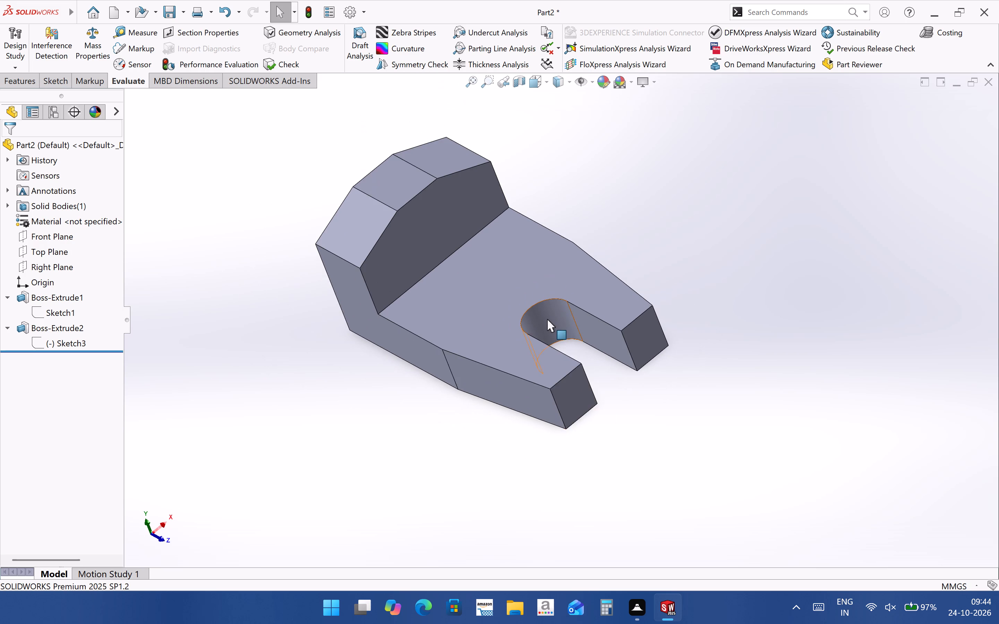
pyautogui.scroll(-2, 547, 317)
pyautogui.scroll(-1, 519, 409)
pyautogui.moveTo(515, 410); pyautogui.dragTo(608, 402, button='middle')
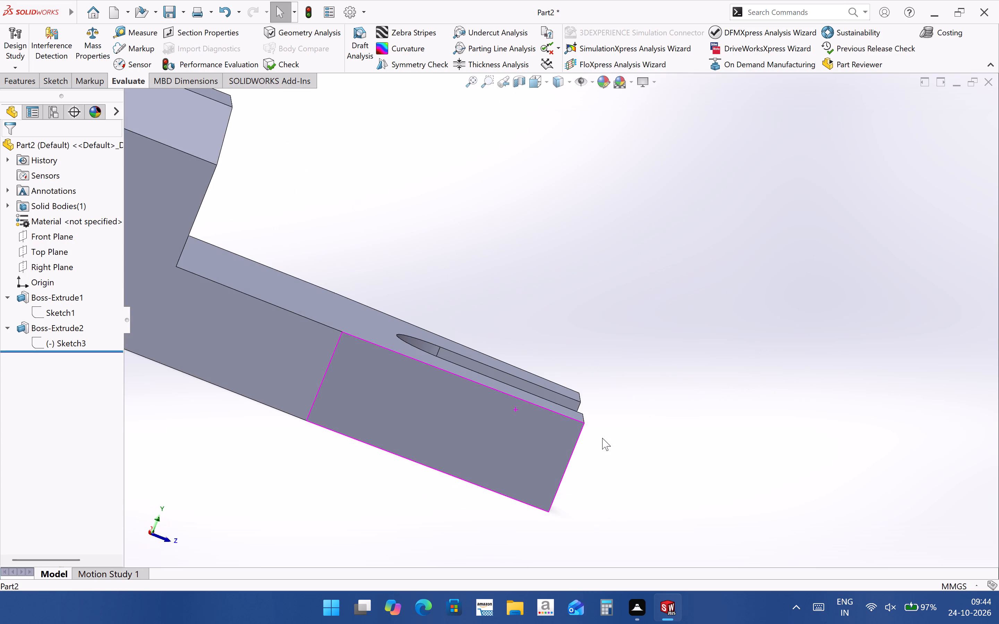
pyautogui.scroll(4, 578, 456)
pyautogui.moveTo(444, 415); pyautogui.dragTo(367, 502, button='middle')
pyautogui.scroll(2, 429, 432)
pyautogui.scroll(-3, 380, 326)
pyautogui.moveTo(676, 387); pyautogui.dragTo(682, 376, button='middle')
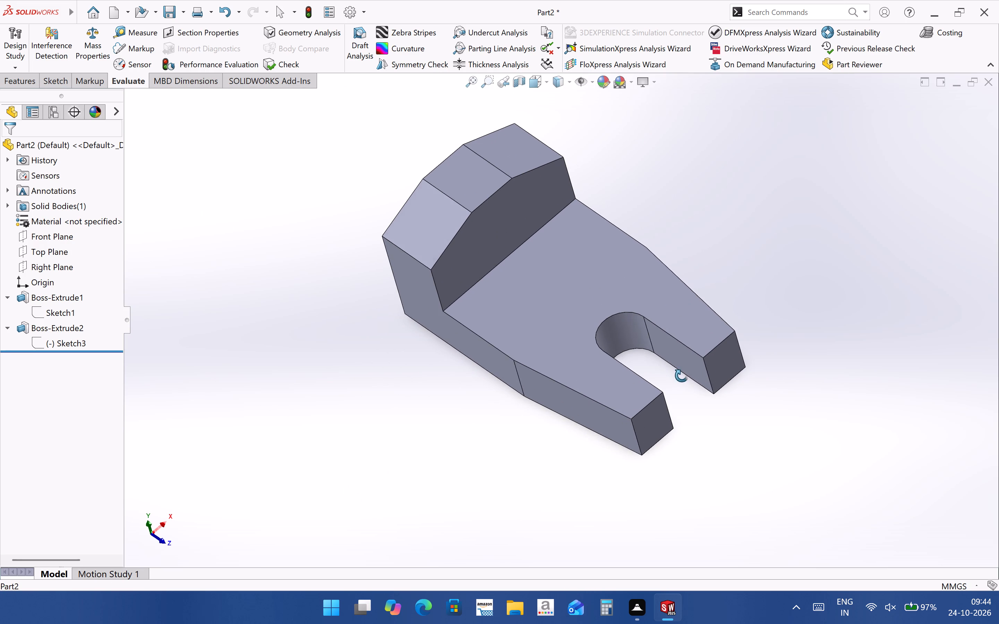
pyautogui.moveTo(682, 376); pyautogui.dragTo(696, 346, button='middle')
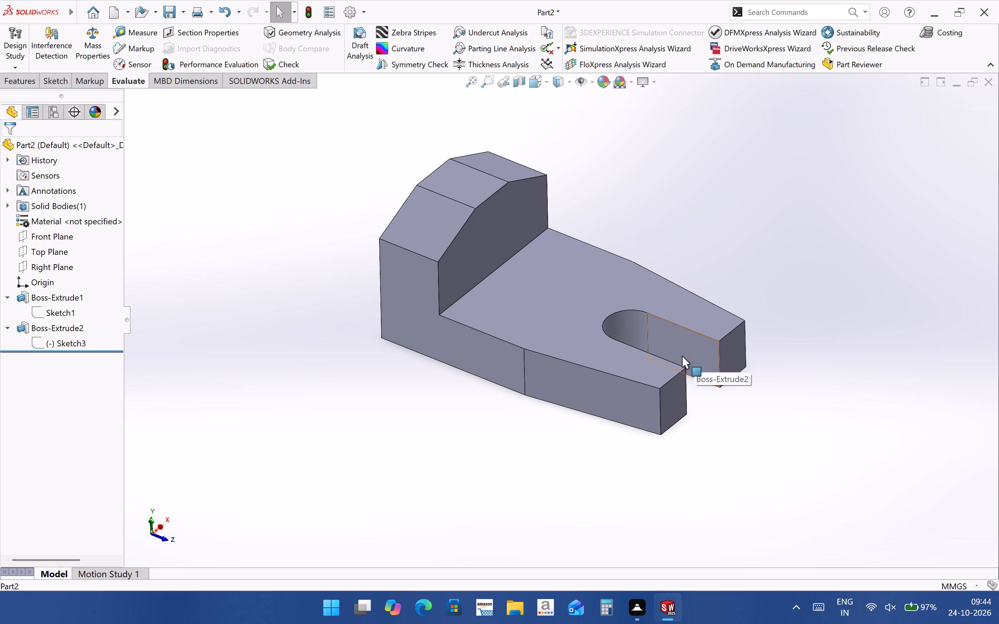
pyautogui.scroll(-2, 494, 290)
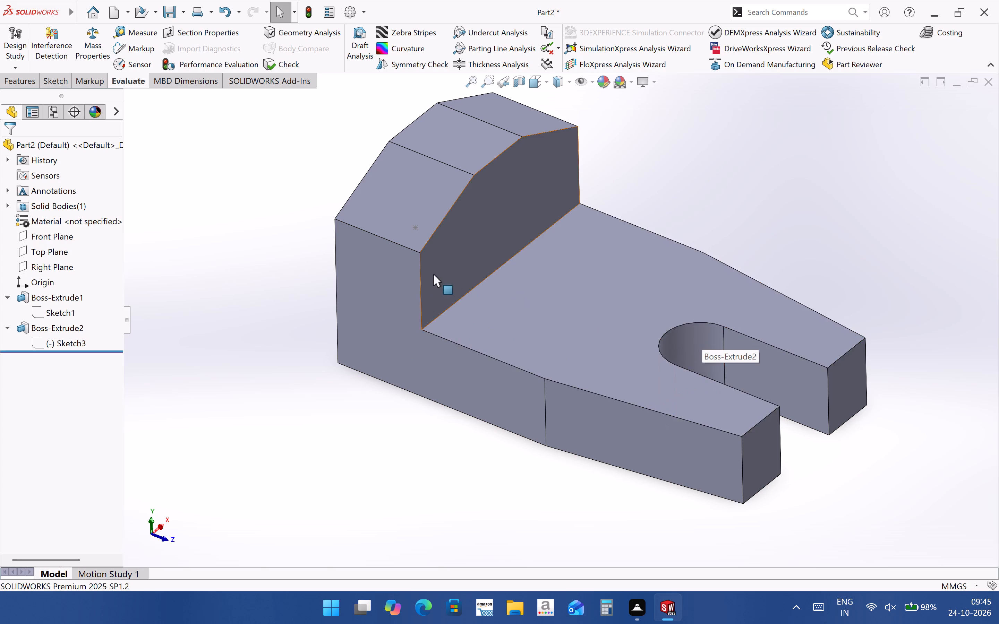
pyautogui.scroll(3, 620, 400)
pyautogui.moveTo(604, 400); pyautogui.dragTo(582, 399, button='middle')
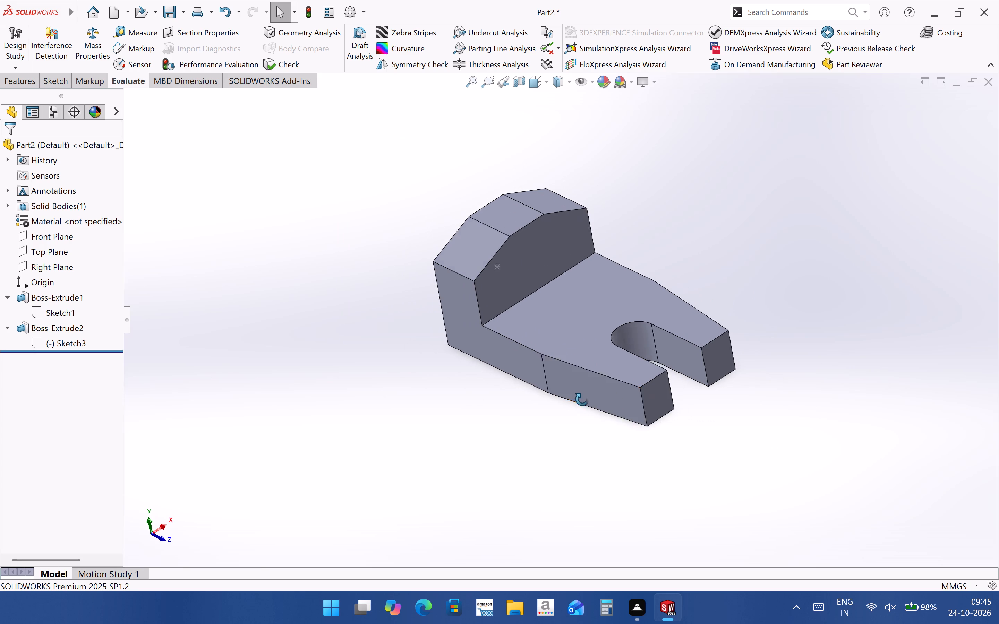
pyautogui.moveTo(582, 399); pyautogui.dragTo(660, 436, button='middle')
pyautogui.click(671, 481)
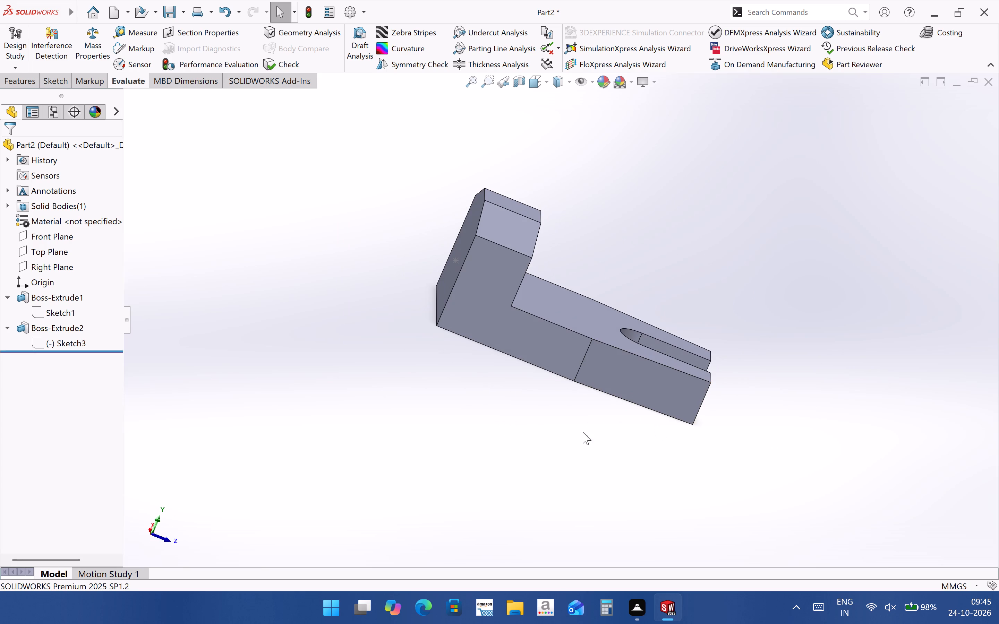
pyautogui.scroll(-2, 566, 311)
pyautogui.moveTo(541, 381); pyautogui.dragTo(483, 436, button='middle')
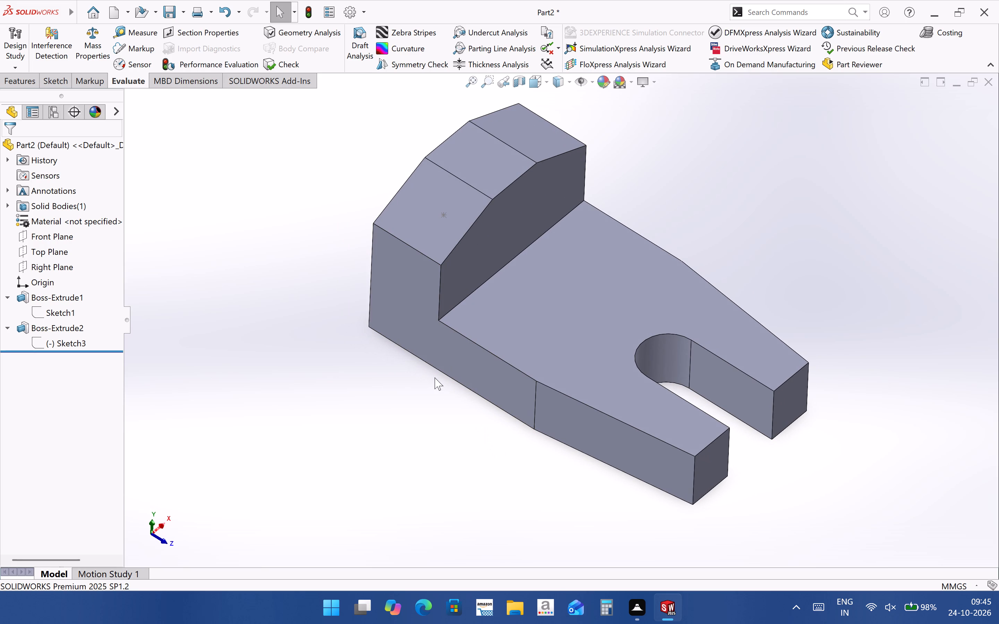
pyautogui.scroll(-1, 529, 339)
pyautogui.scroll(3, 537, 340)
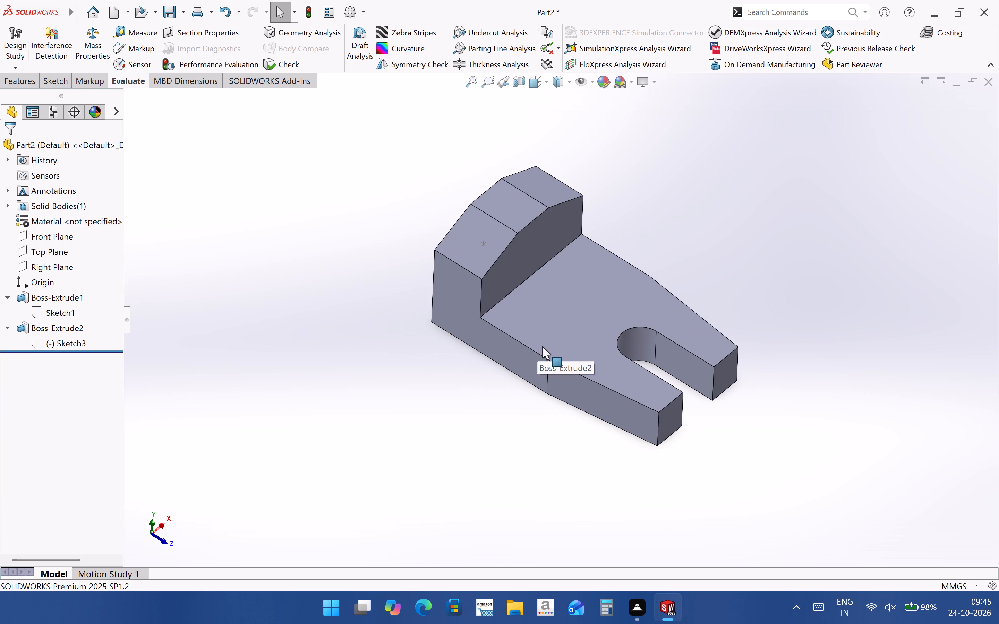
pyautogui.moveTo(593, 401); pyautogui.dragTo(628, 348, button='middle')
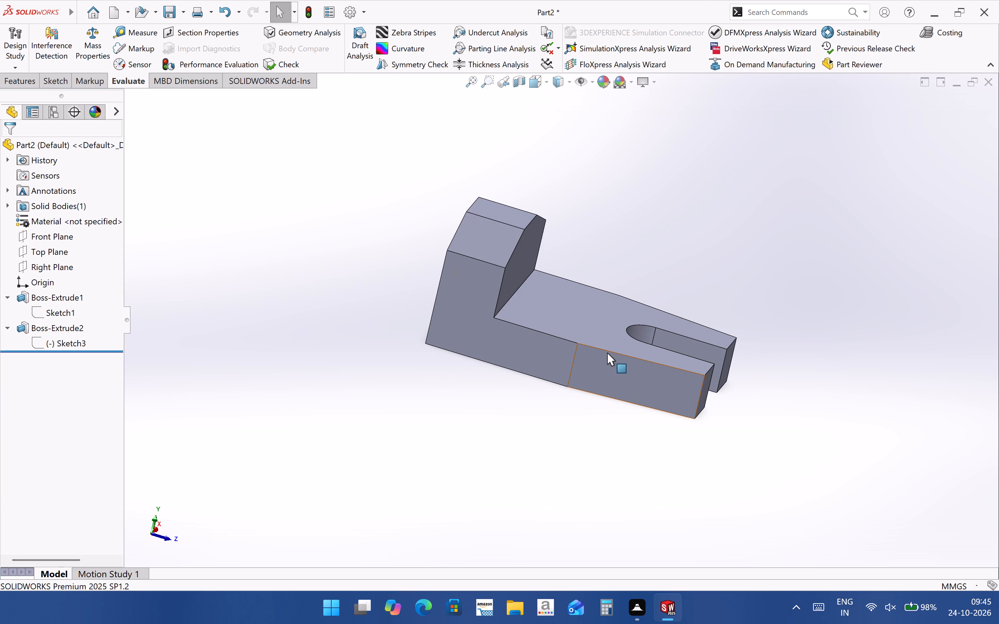
pyautogui.scroll(-2, 607, 353)
pyautogui.moveTo(602, 370); pyautogui.dragTo(587, 404, button='middle')
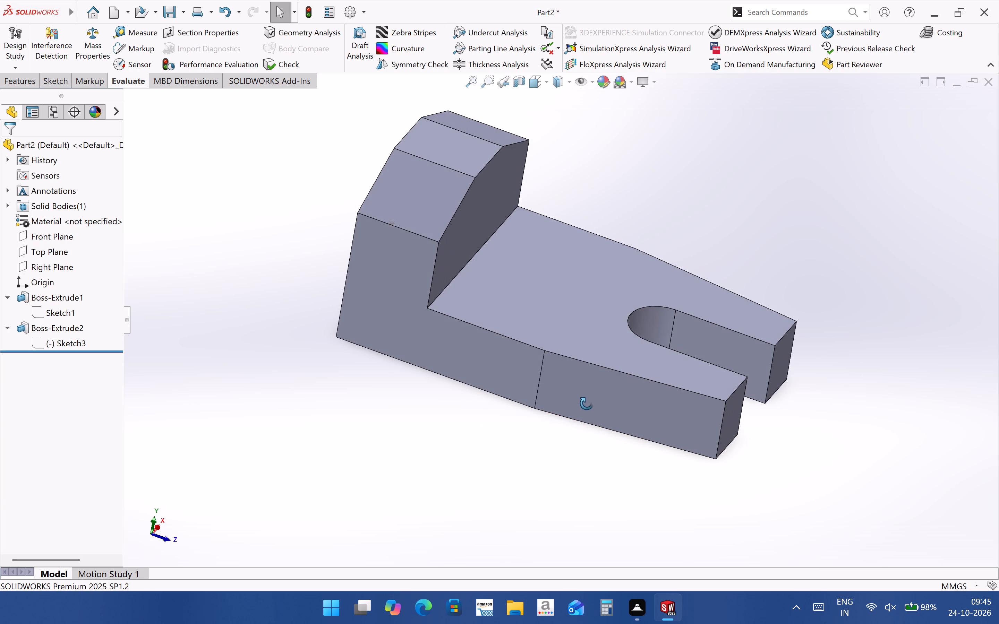
pyautogui.moveTo(587, 404); pyautogui.dragTo(584, 408, button='middle')
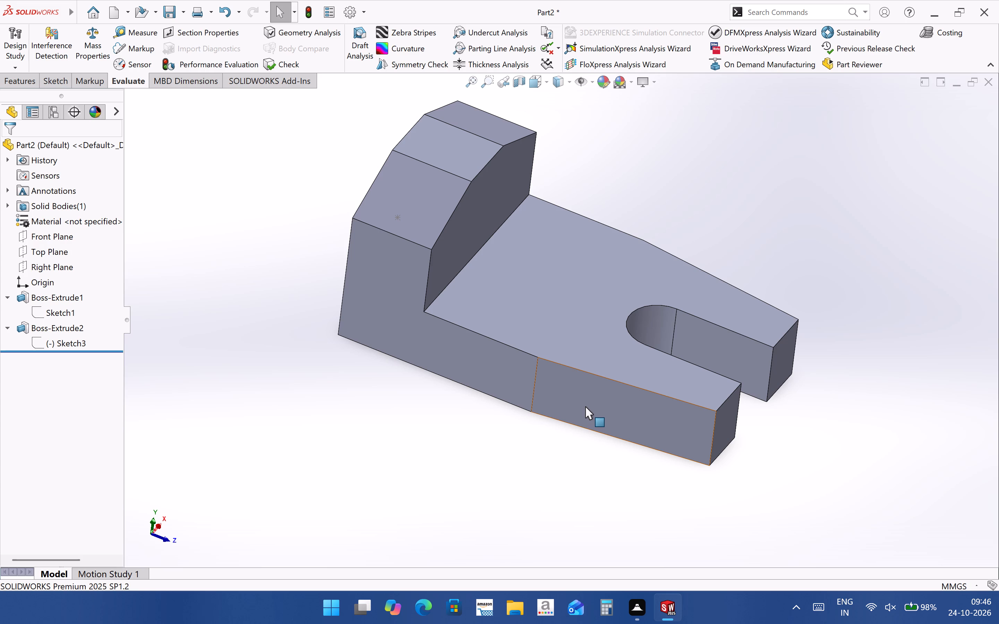
pyautogui.click(455, 147)
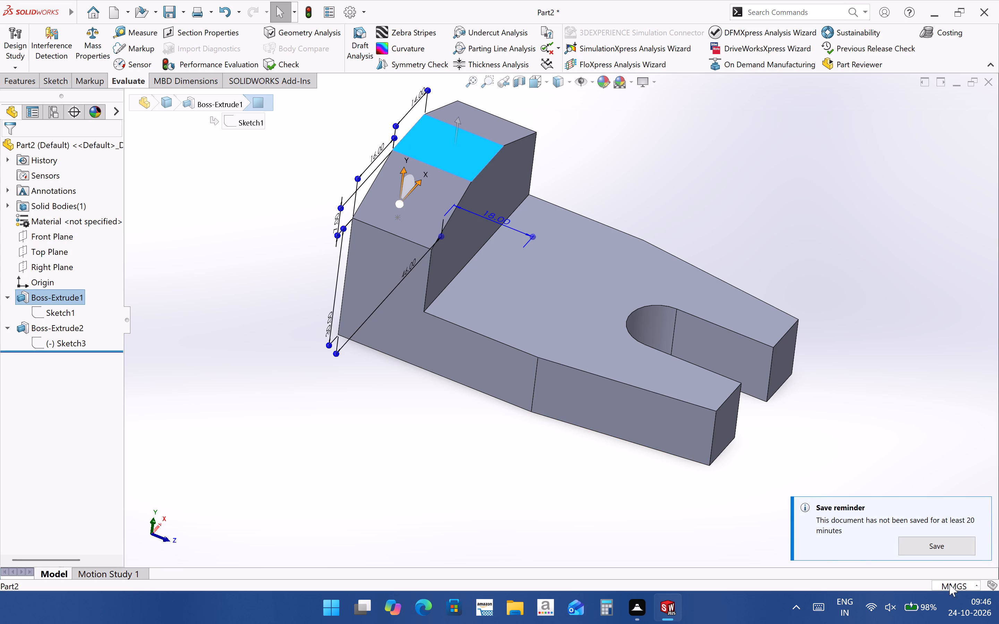
pyautogui.click(321, 520)
# Select the bracket's flat bottom face and view it square-on.
pyautogui.moveTo(462, 443); pyautogui.dragTo(548, 265, button='middle')
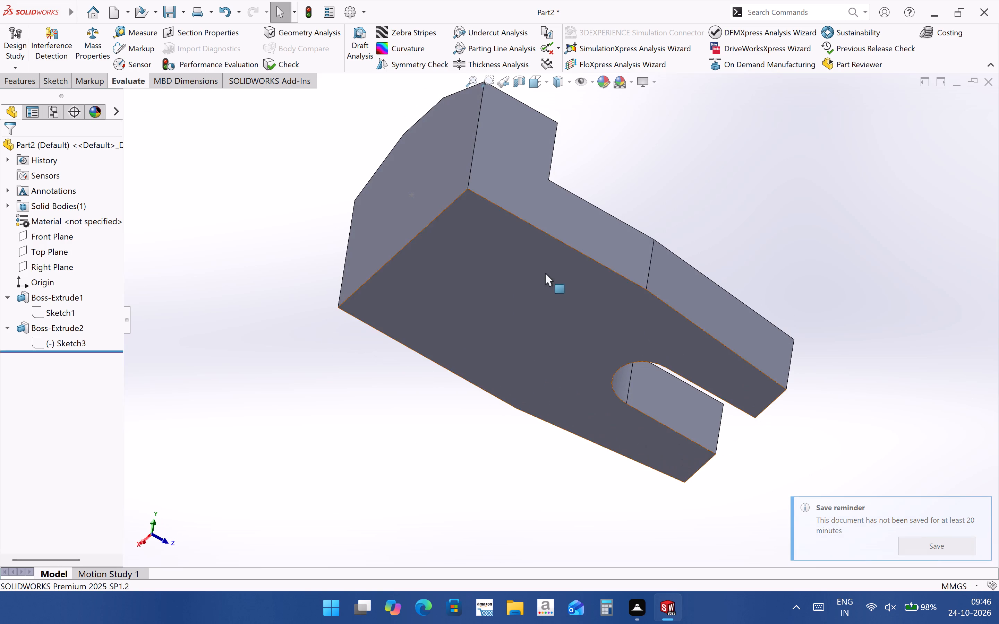
pyautogui.click(545, 275)
pyautogui.hotkey('ctrl', '8')
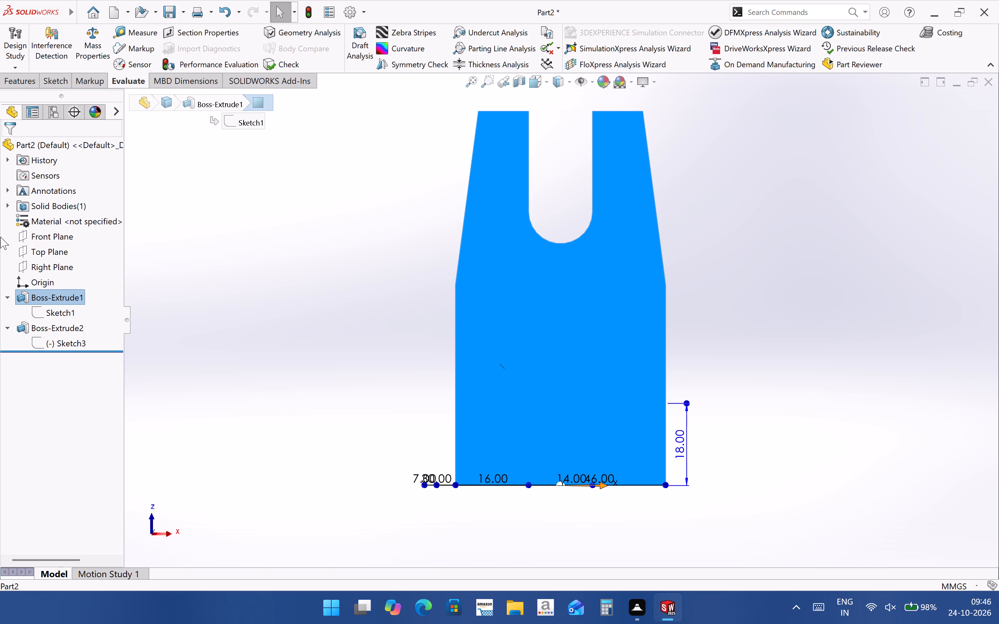
# Switch to Calculator, compute 46 − 30 and divide the difference by 2, and close it.
pyautogui.click(614, 599)
pyautogui.click(66, 294)
pyautogui.click(163, 294)
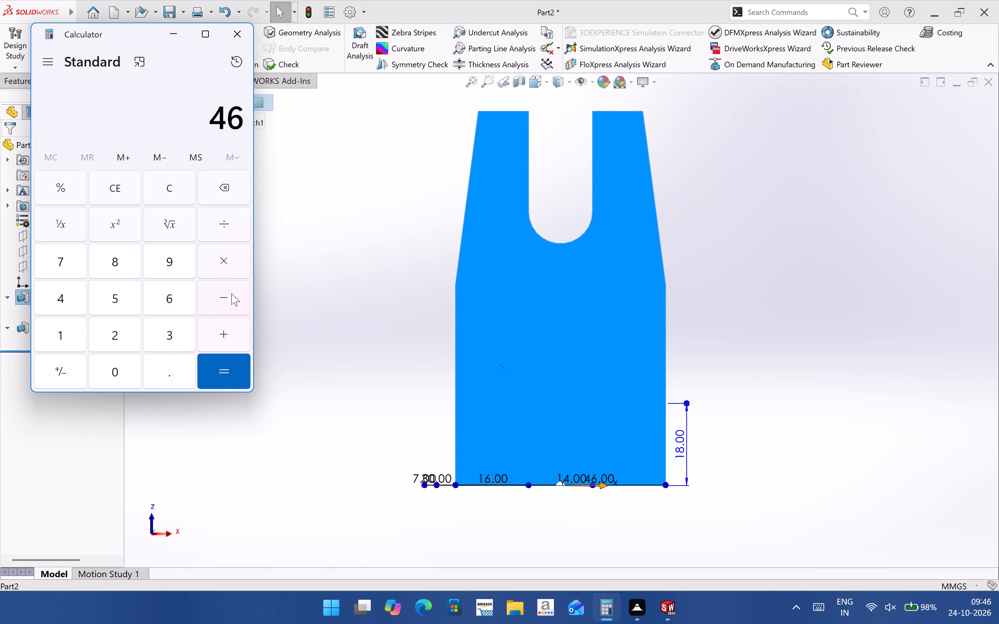
pyautogui.click(233, 293)
pyautogui.click(181, 330)
pyautogui.click(133, 370)
pyautogui.click(222, 371)
pyautogui.click(219, 226)
pyautogui.click(112, 323)
pyautogui.click(228, 371)
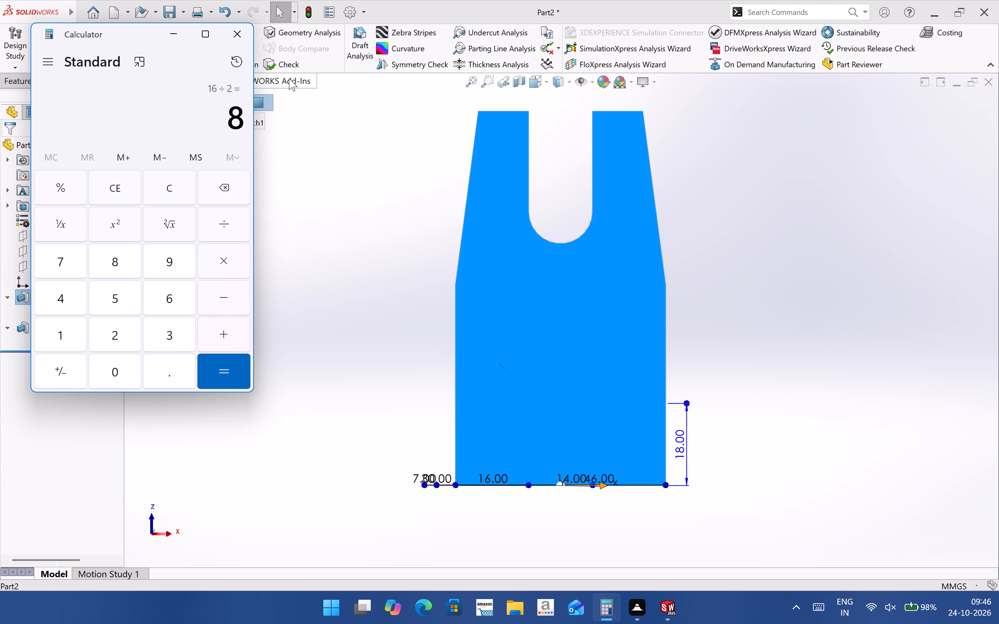
pyautogui.click(240, 34)
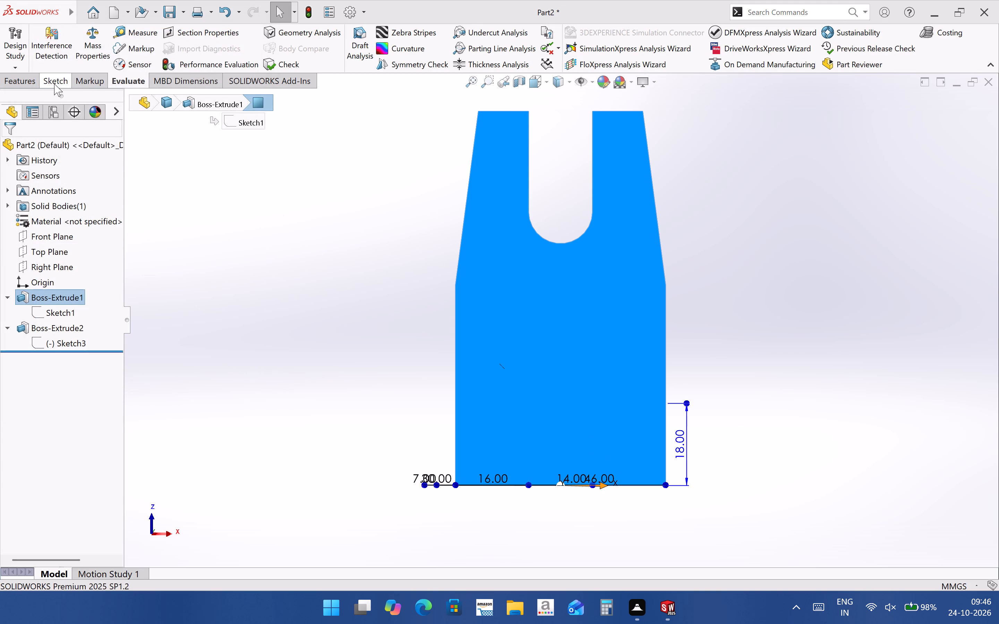
# Sketch a corner rectangle about 6.3 × 5.5 mm on the bottom face, starting from an outer corner of the end opposite the fork.
pyautogui.click(54, 84)
pyautogui.click(513, 330)
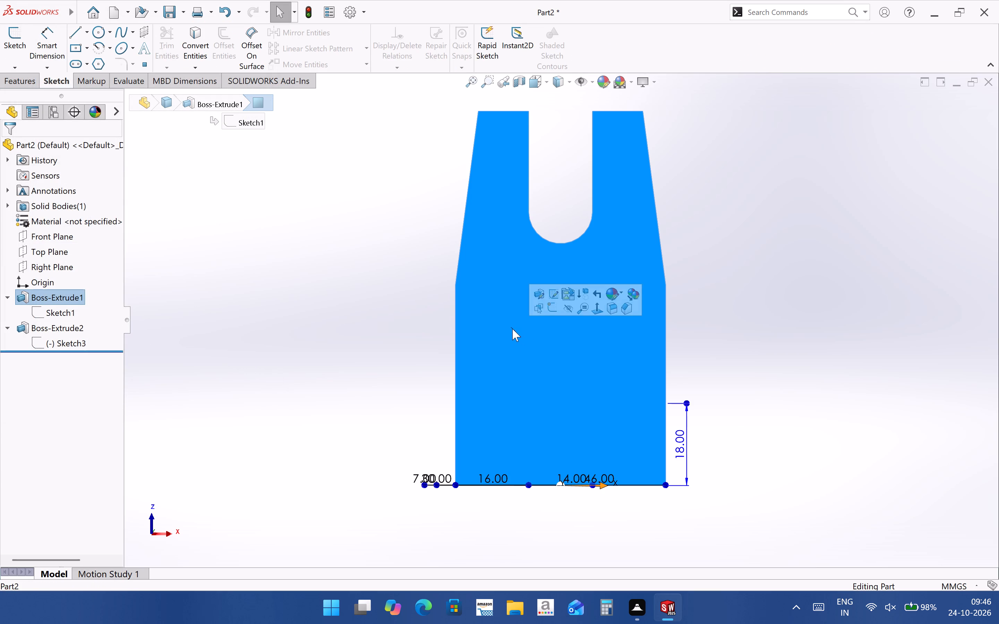
pyautogui.click(77, 51)
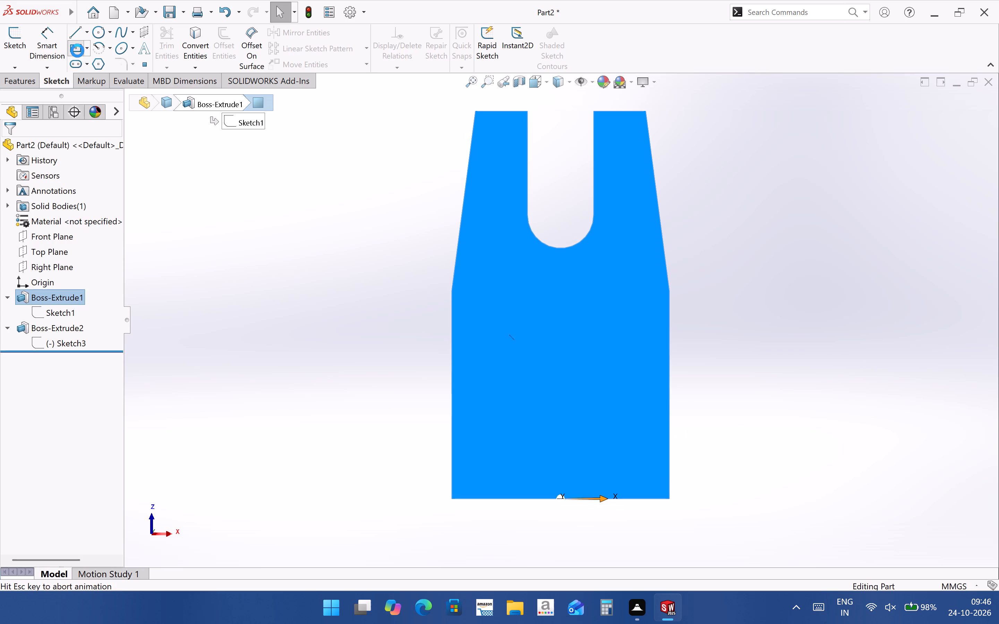
pyautogui.click(89, 46)
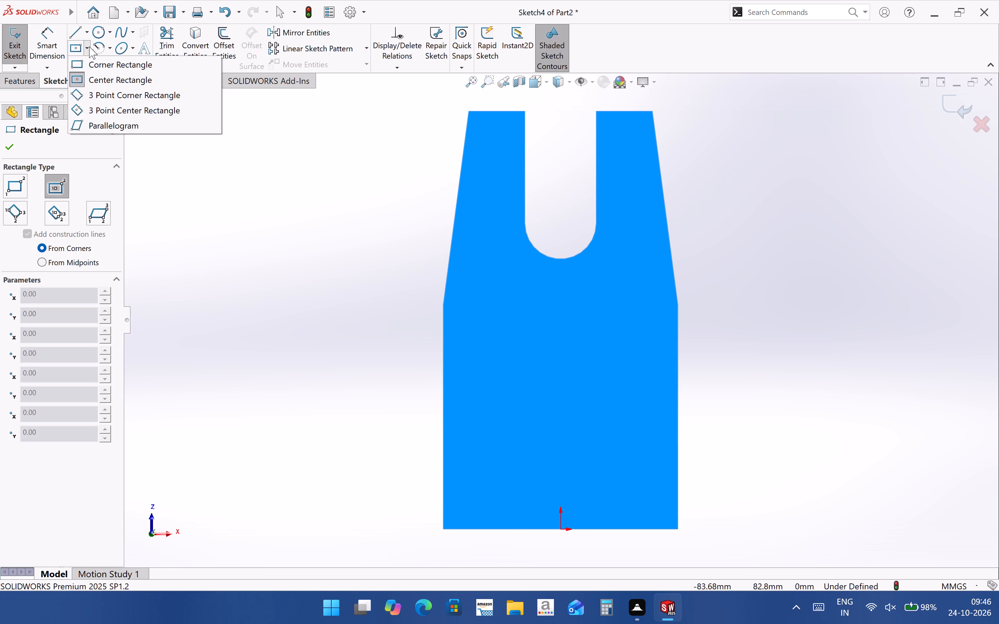
pyautogui.click(89, 67)
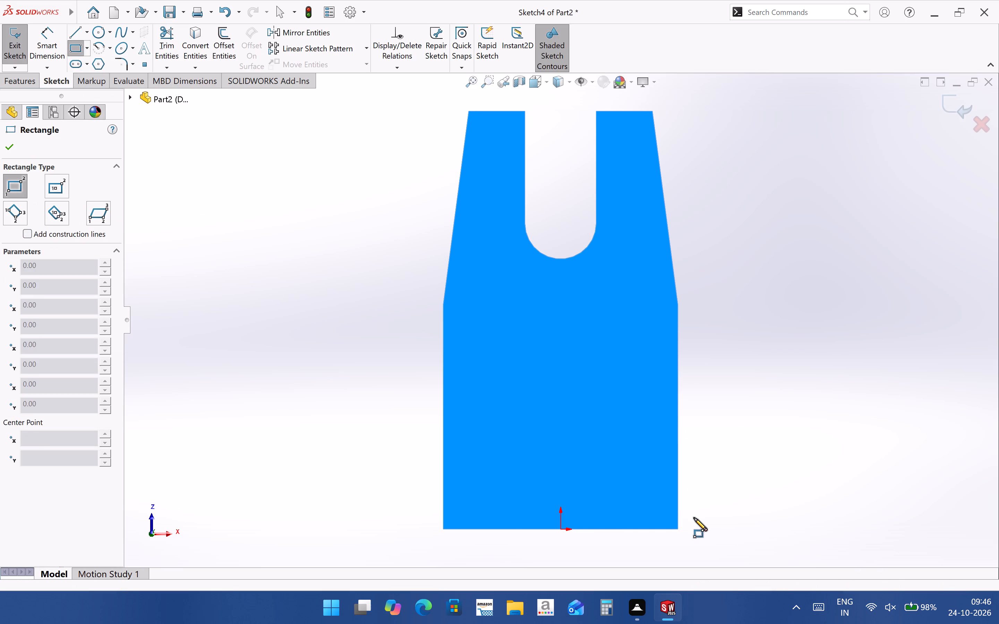
pyautogui.click(678, 529)
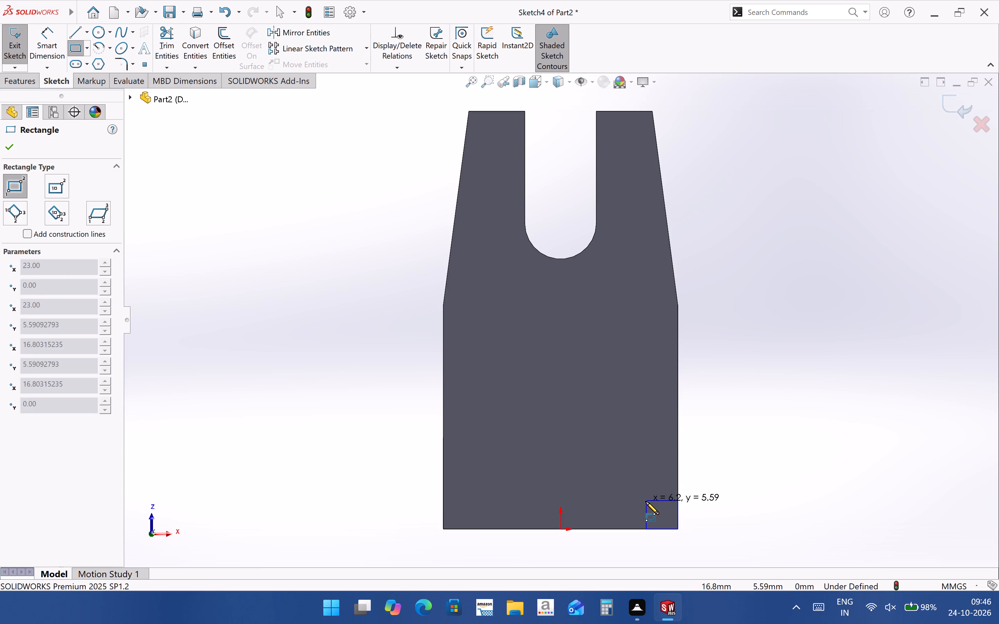
pyautogui.click(646, 501)
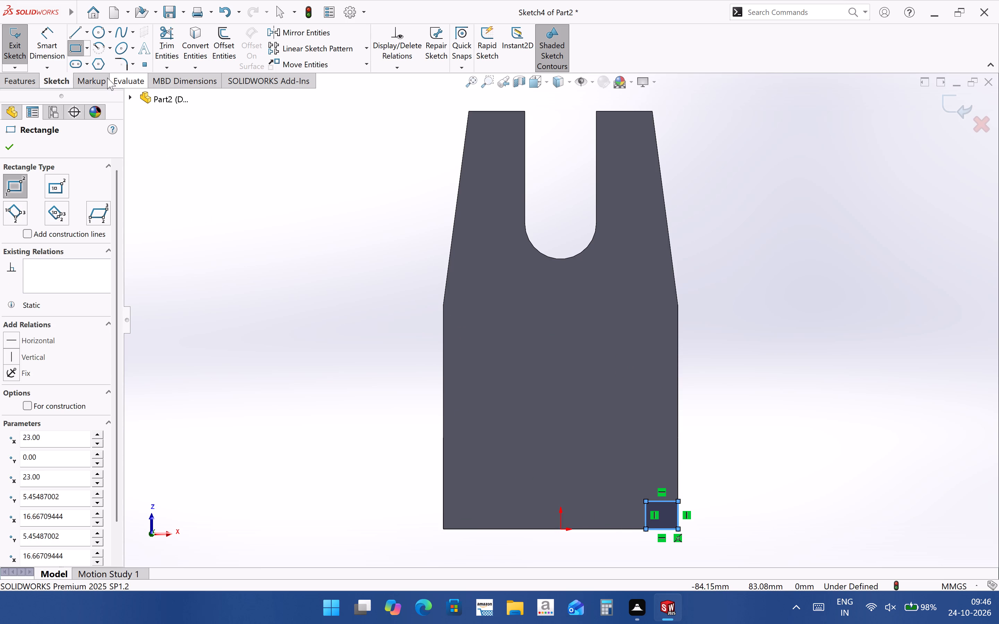
# Dimension the corner rectangle 8 mm across the bracket's width and 9 mm along its length.
pyautogui.click(52, 56)
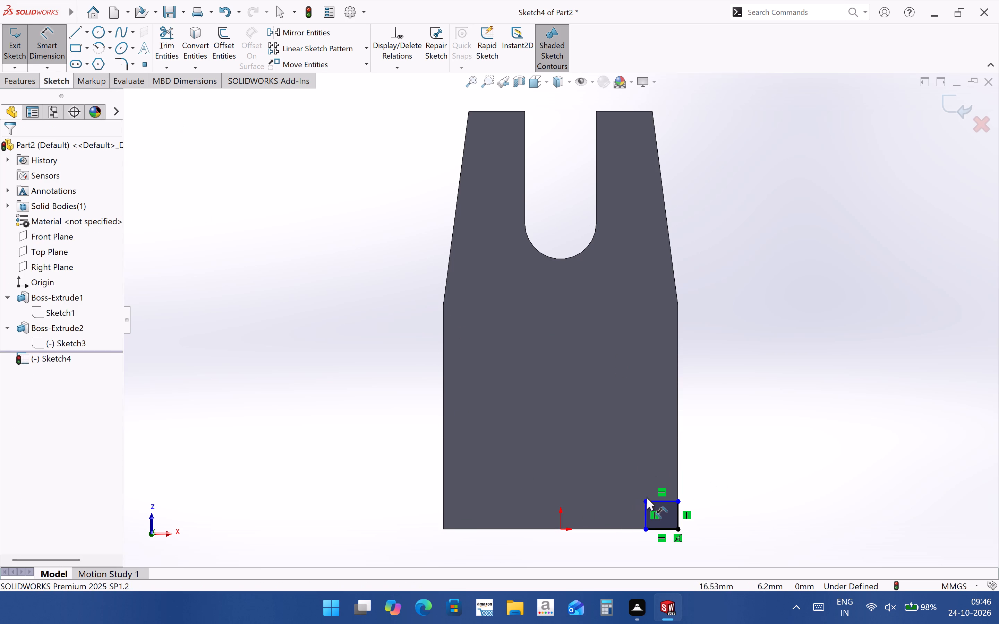
pyautogui.click(667, 502)
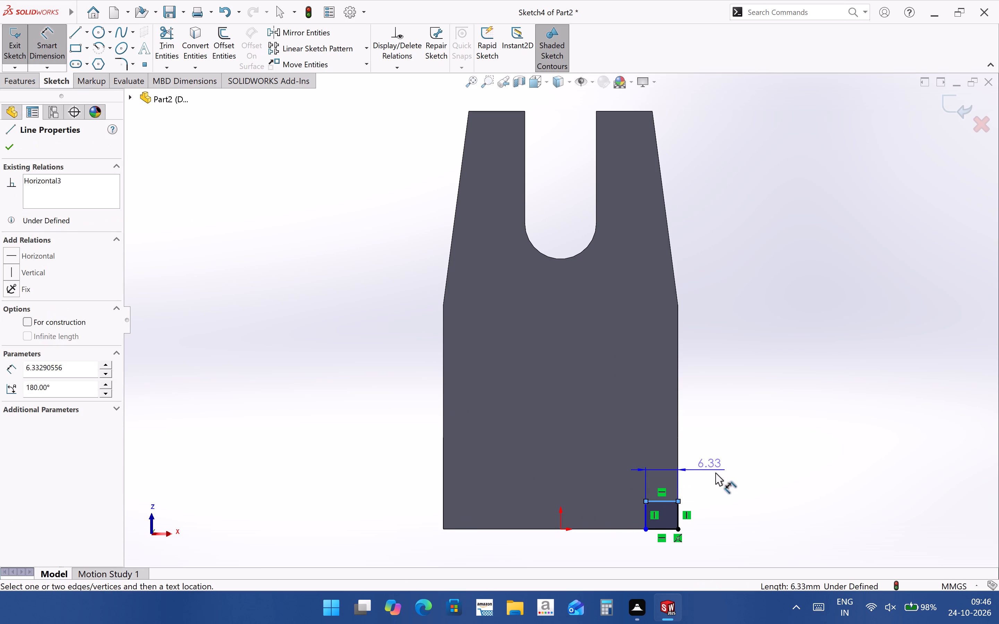
pyautogui.click(718, 474)
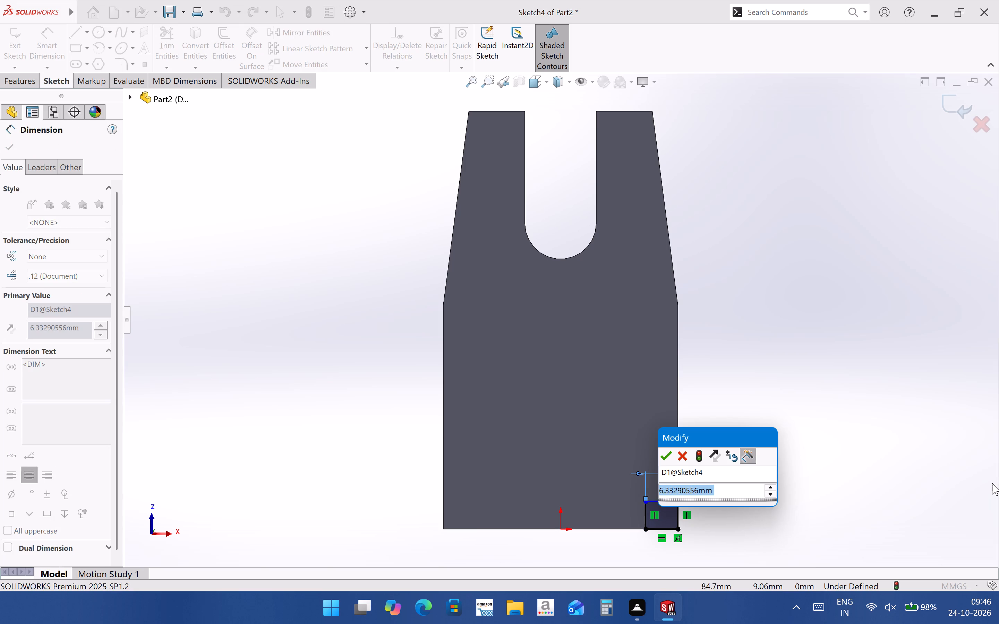
pyautogui.press('8')
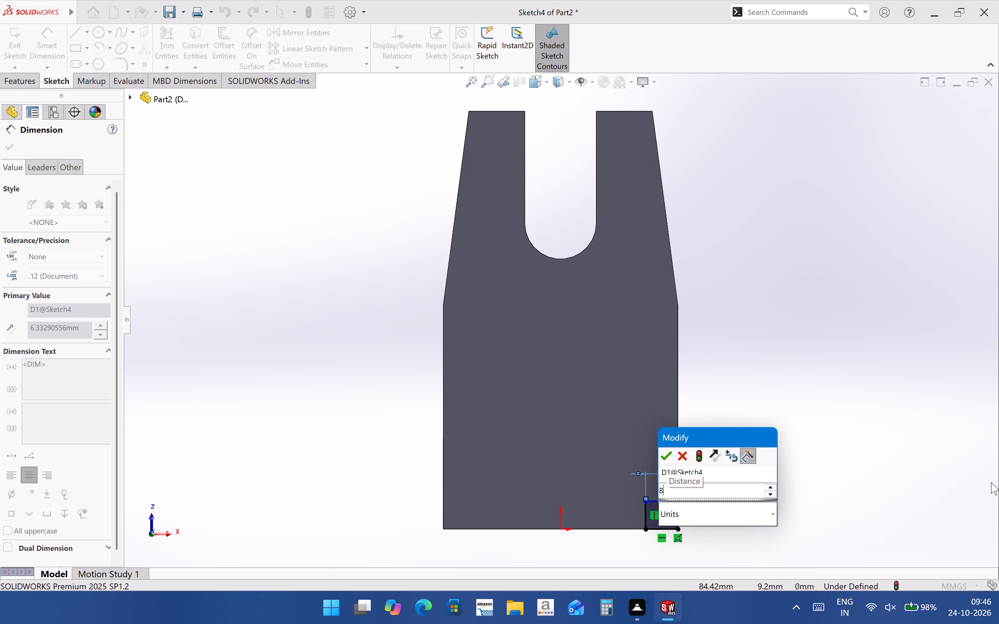
pyautogui.press('Return')
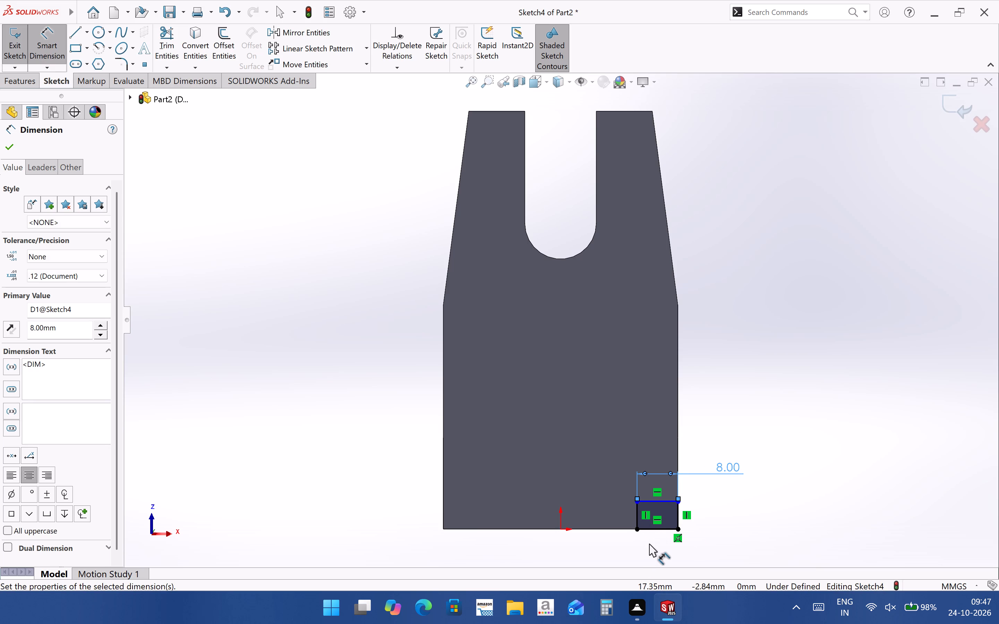
pyautogui.click(678, 516)
pyautogui.click(725, 512)
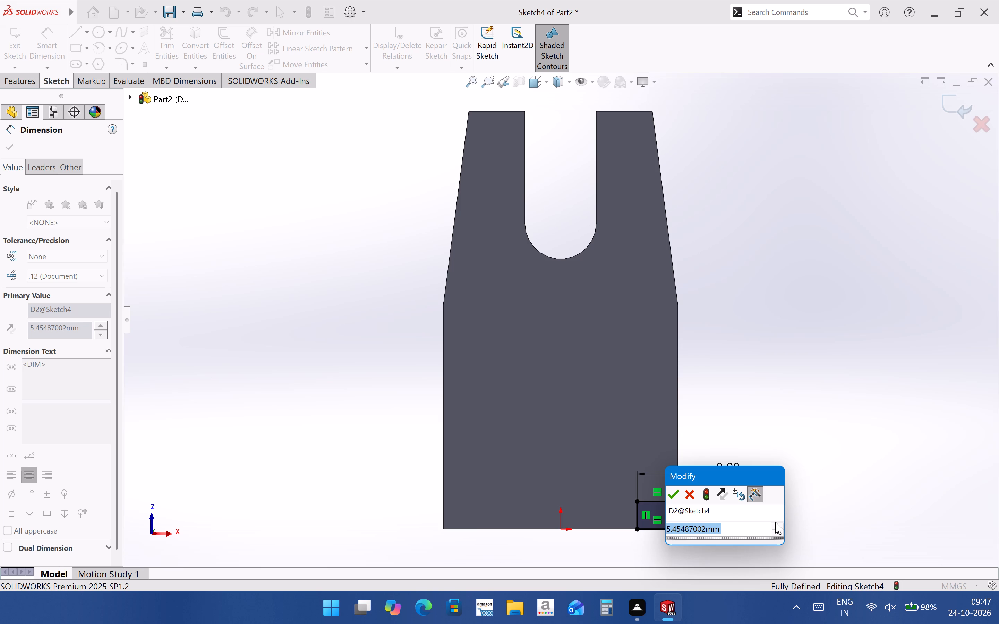
pyautogui.press('9')
pyautogui.press('Return')
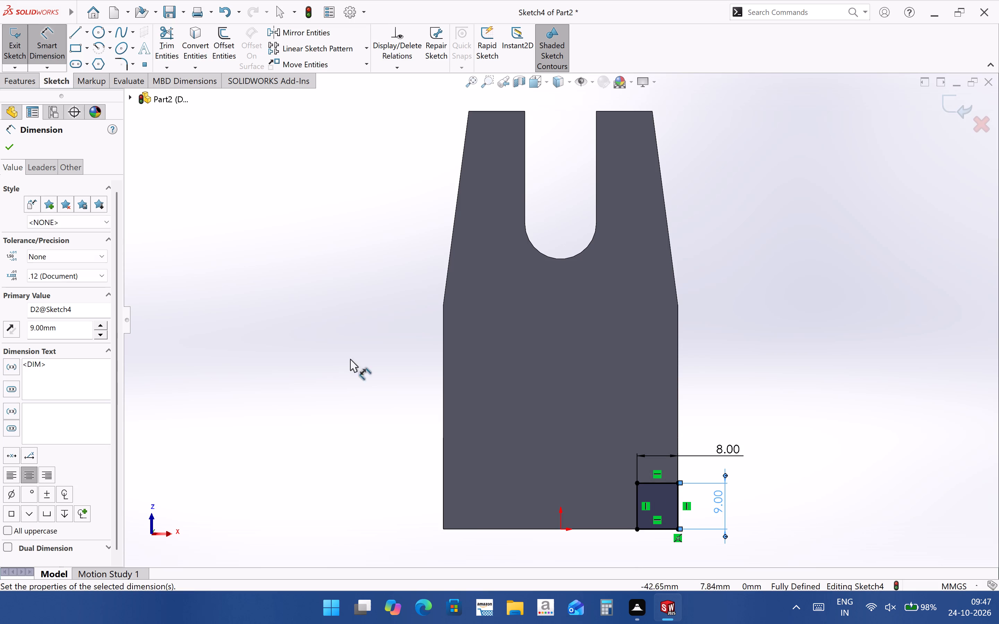
# Cut-extrude the 8 × 9 mm rectangle Through All to notch the corner of the end block.
pyautogui.click(19, 84)
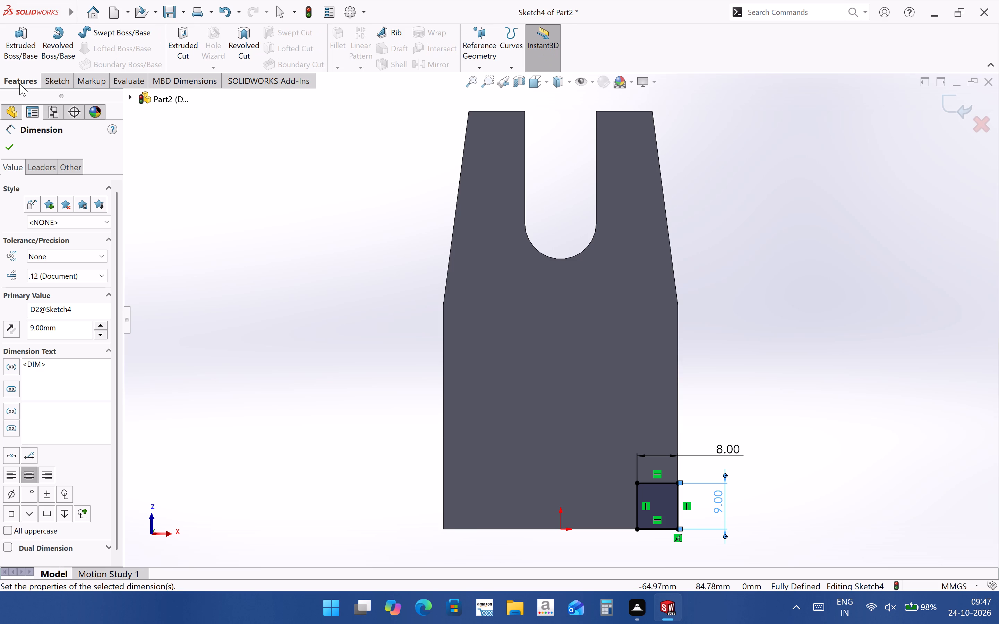
pyautogui.click(183, 43)
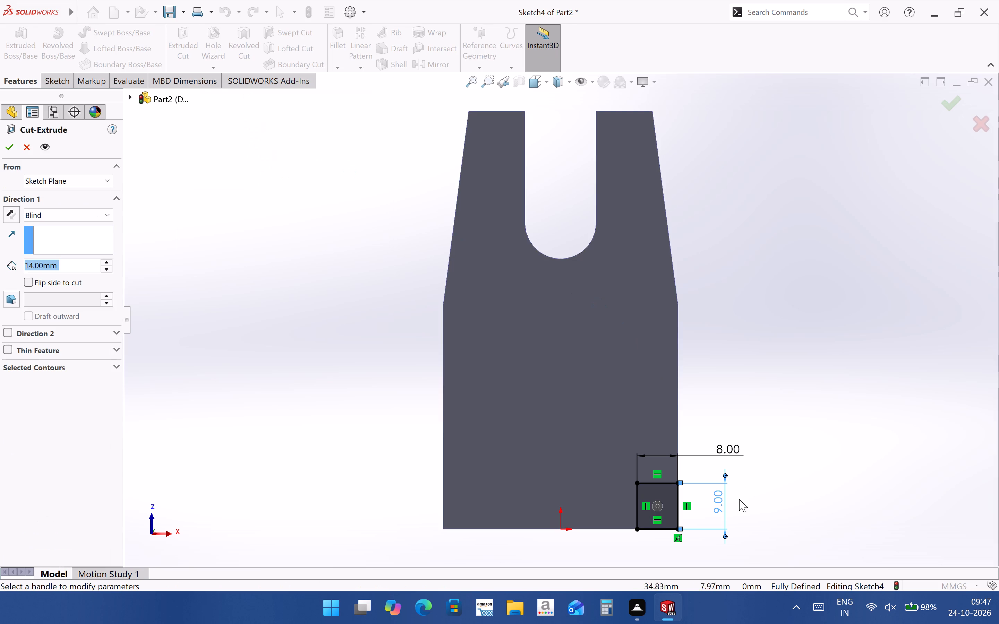
pyautogui.scroll(3, 668, 510)
pyautogui.moveTo(651, 492); pyautogui.dragTo(558, 506, button='middle')
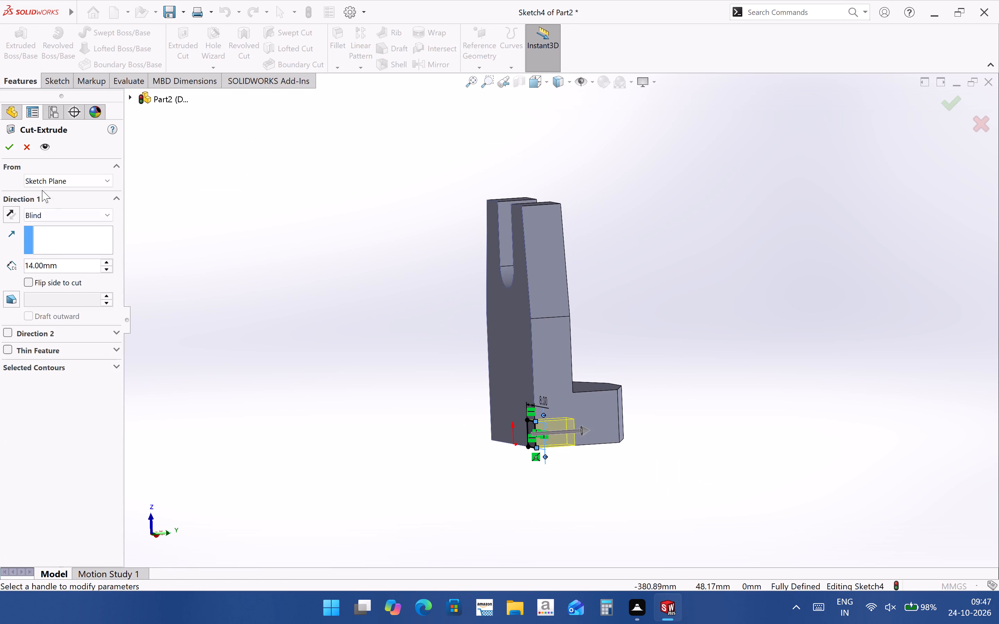
pyautogui.click(59, 216)
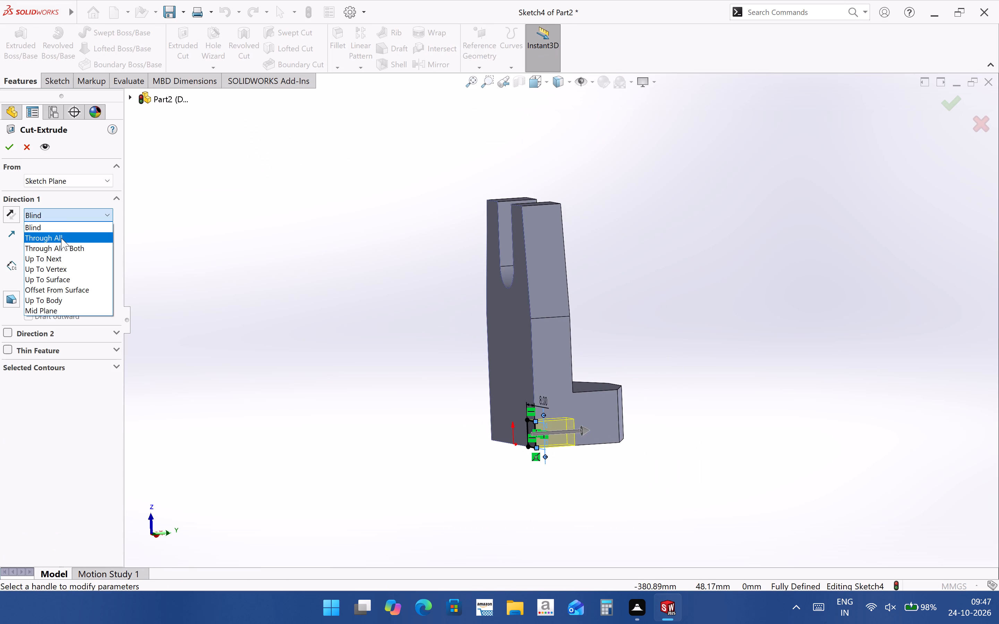
pyautogui.click(61, 238)
pyautogui.click(12, 150)
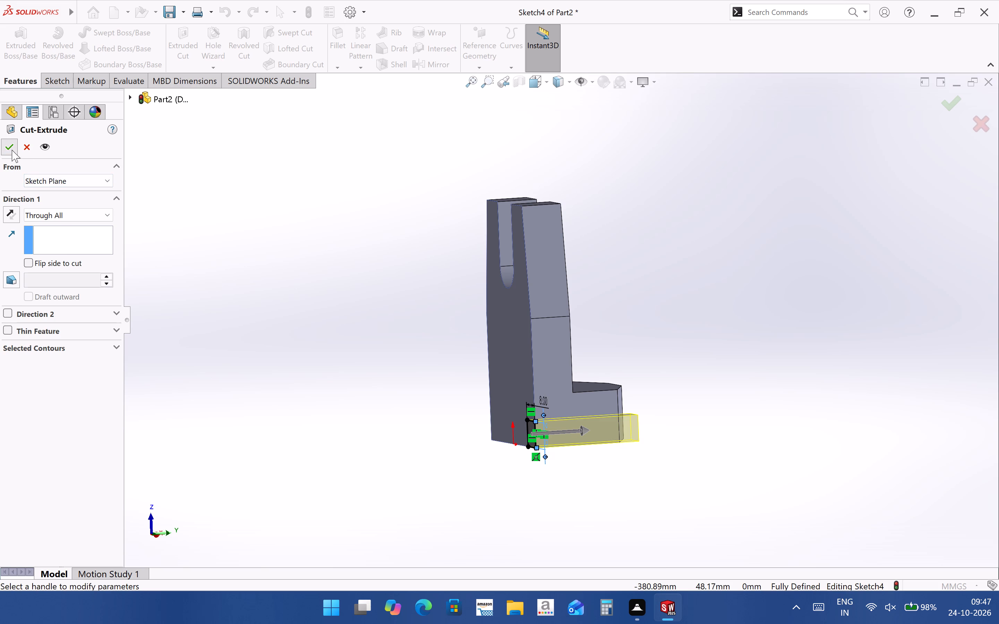
# Show the reference planes and mirror the corner notch cut about the Right Plane to the bracket's opposite side.
pyautogui.scroll(-4, 571, 467)
pyautogui.moveTo(570, 397); pyautogui.dragTo(457, 422, button='middle')
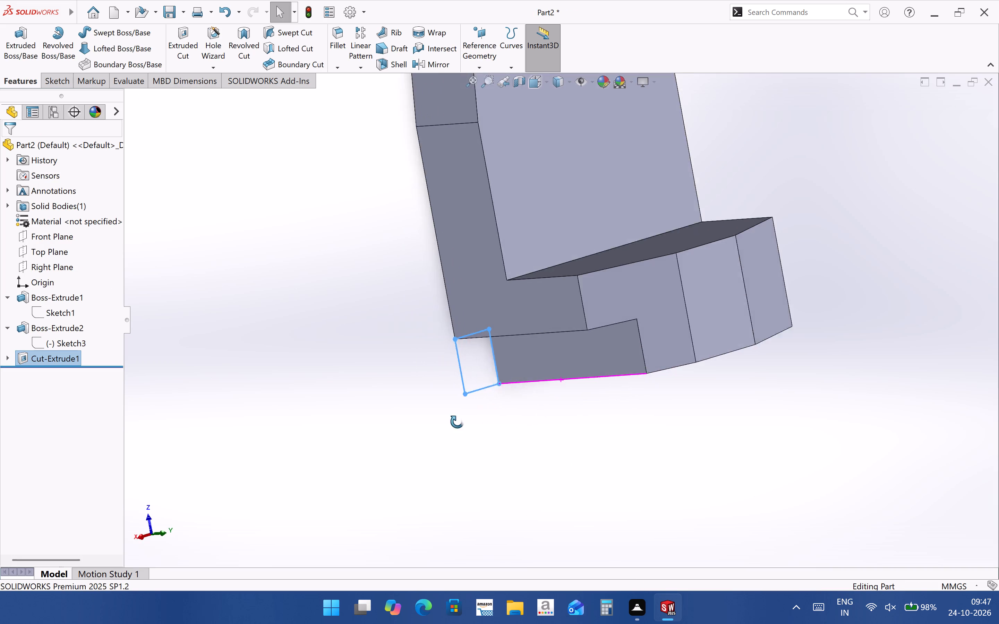
pyautogui.moveTo(457, 422); pyautogui.dragTo(427, 364, button='middle')
pyautogui.click(520, 482)
pyautogui.scroll(2, 528, 471)
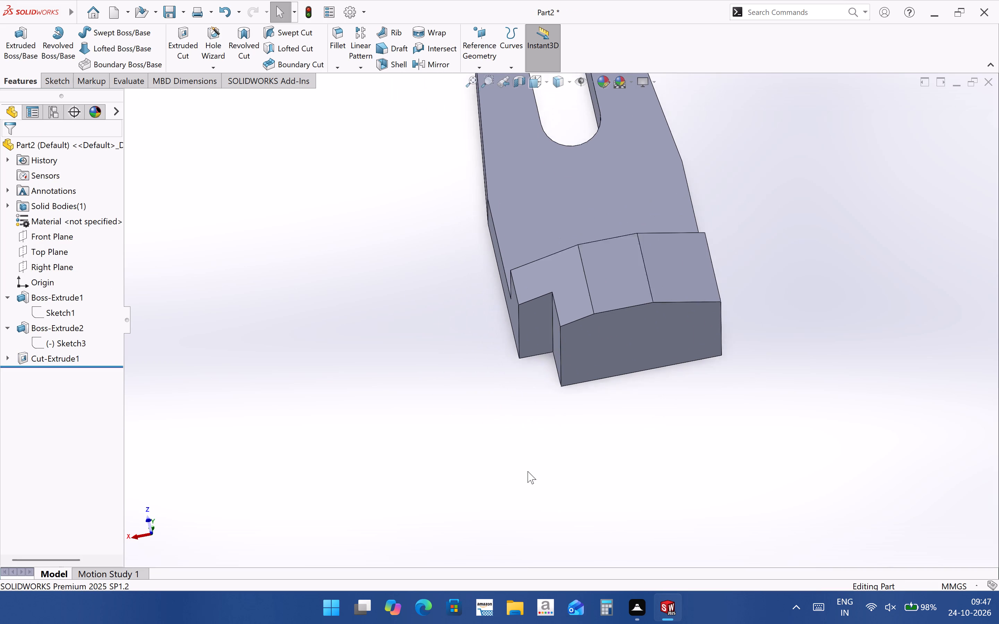
pyautogui.scroll(1, 528, 471)
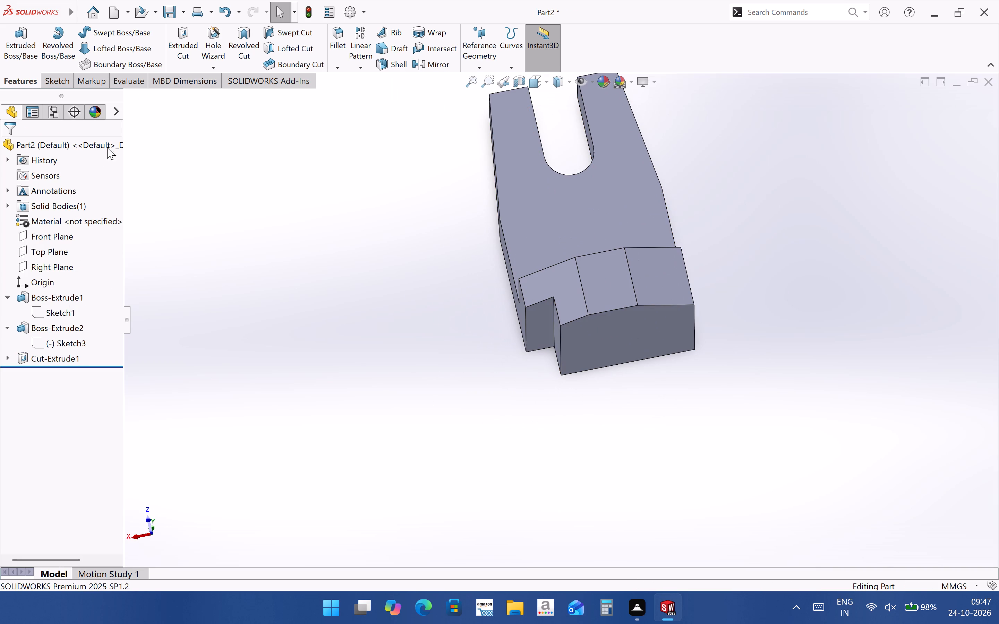
pyautogui.click(69, 361)
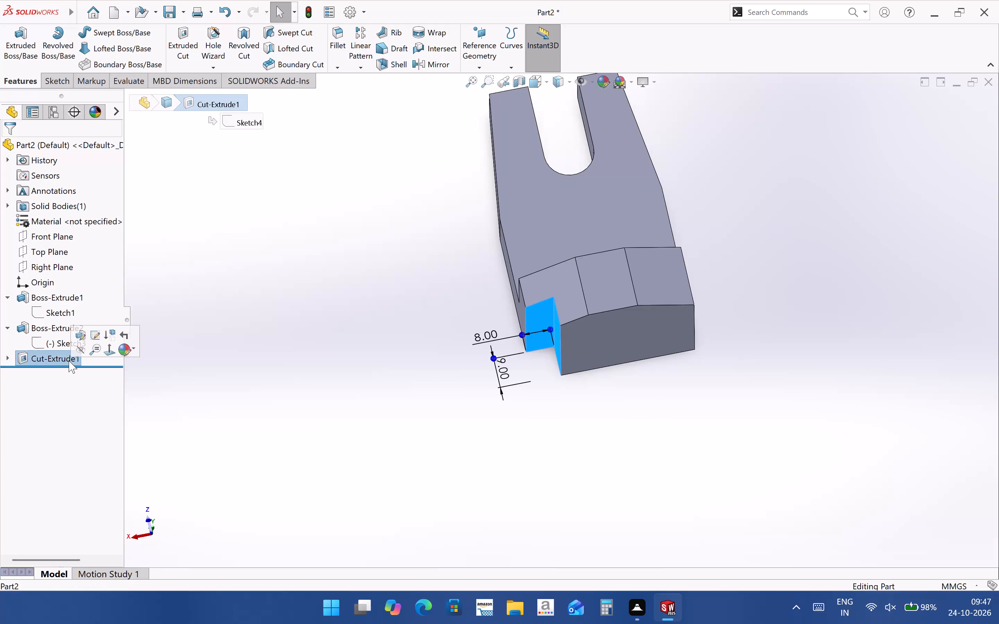
pyautogui.click(355, 68)
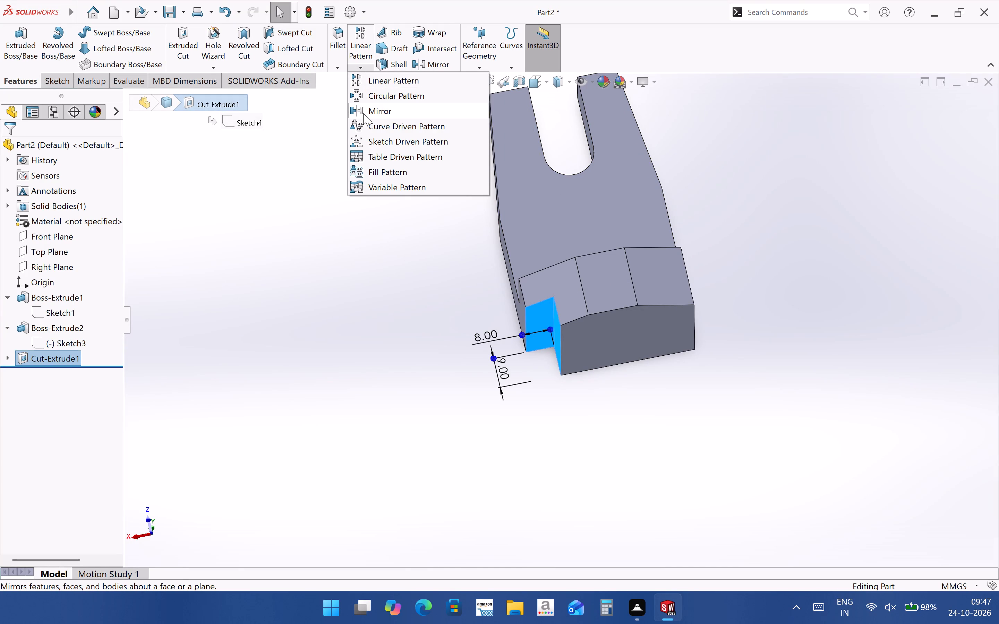
pyautogui.click(436, 68)
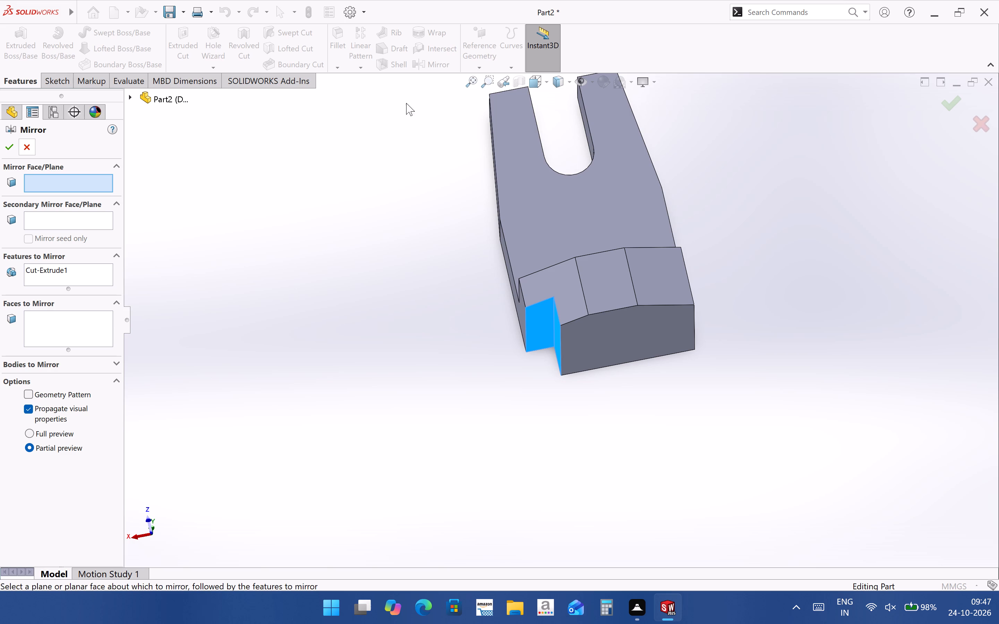
pyautogui.click(591, 84)
pyautogui.click(595, 97)
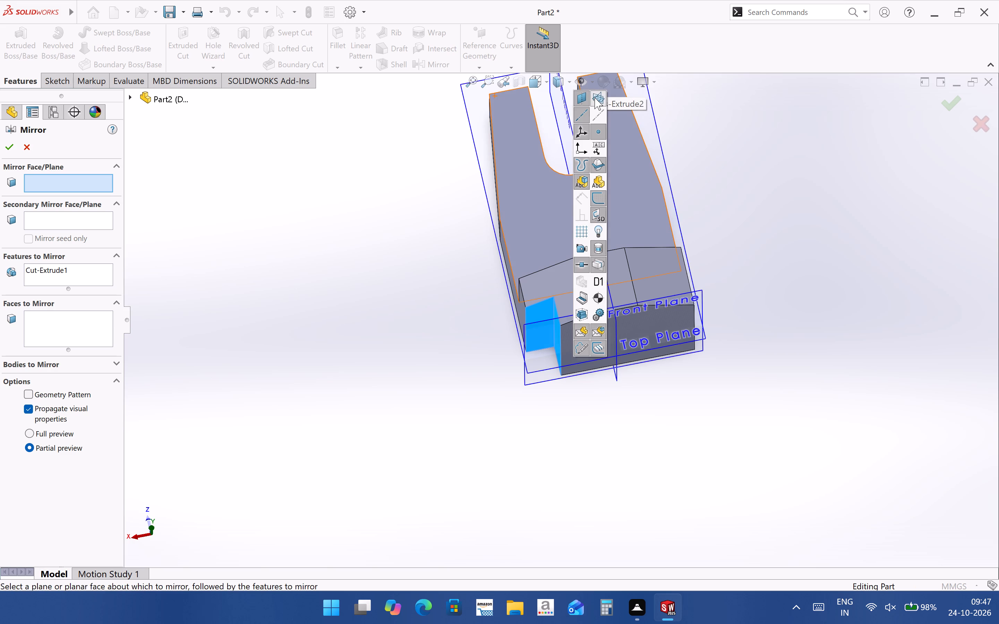
pyautogui.click(672, 439)
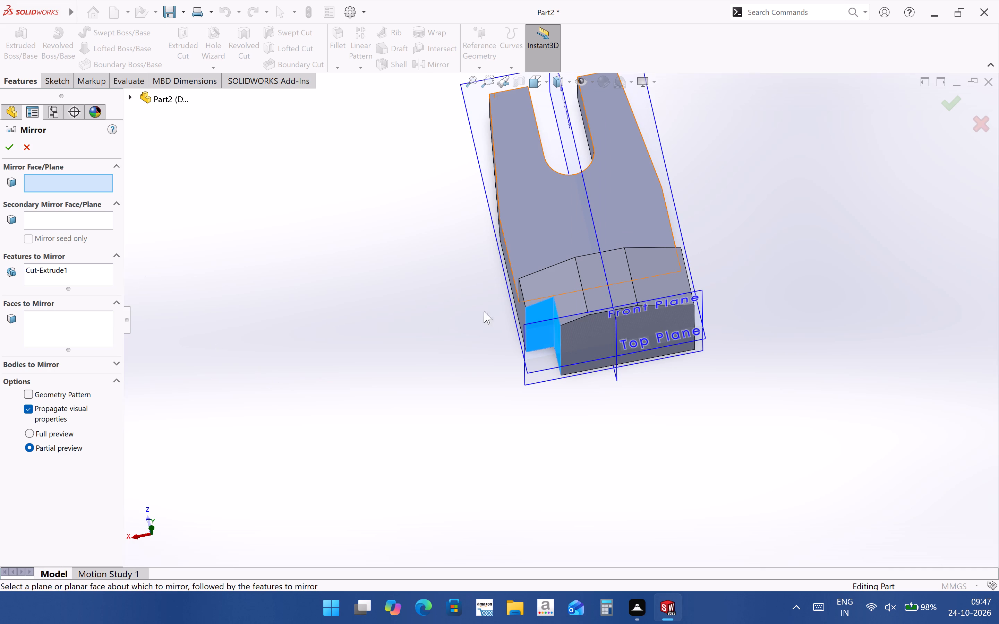
pyautogui.click(50, 222)
pyautogui.click(57, 215)
pyautogui.click(72, 222)
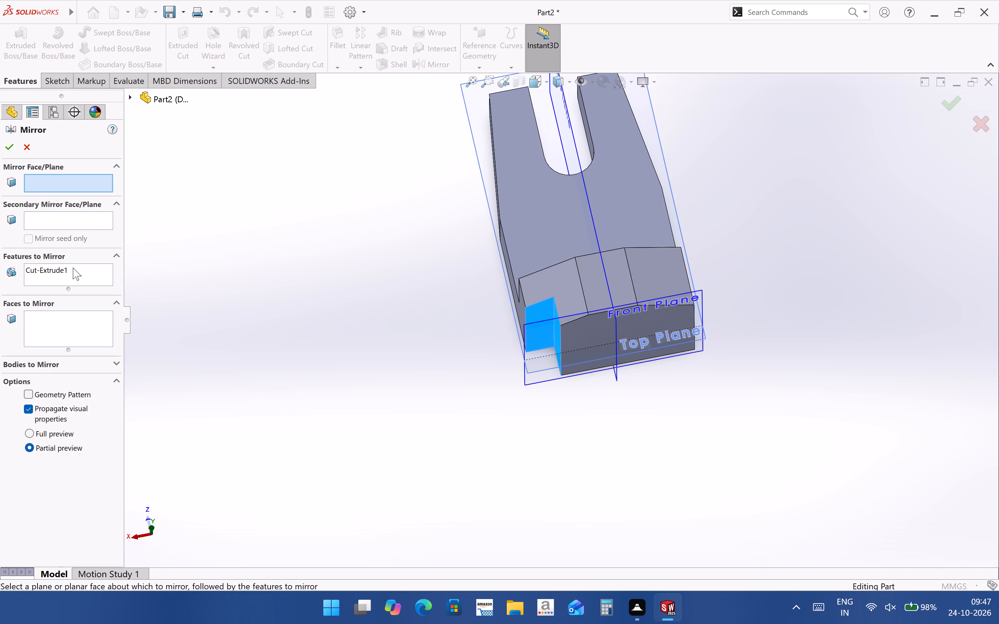
pyautogui.doubleClick(58, 214)
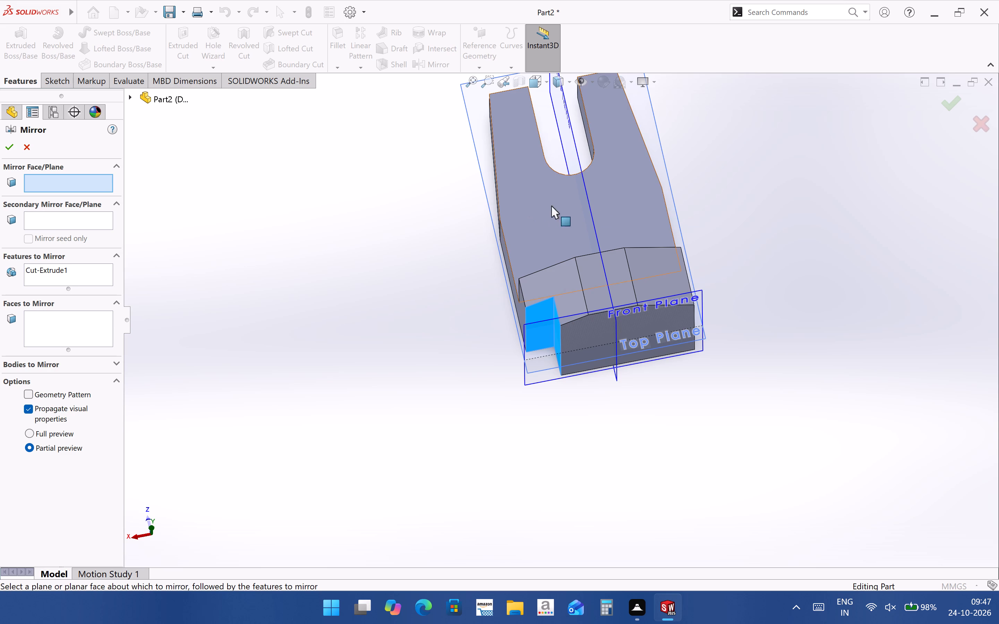
pyautogui.click(590, 206)
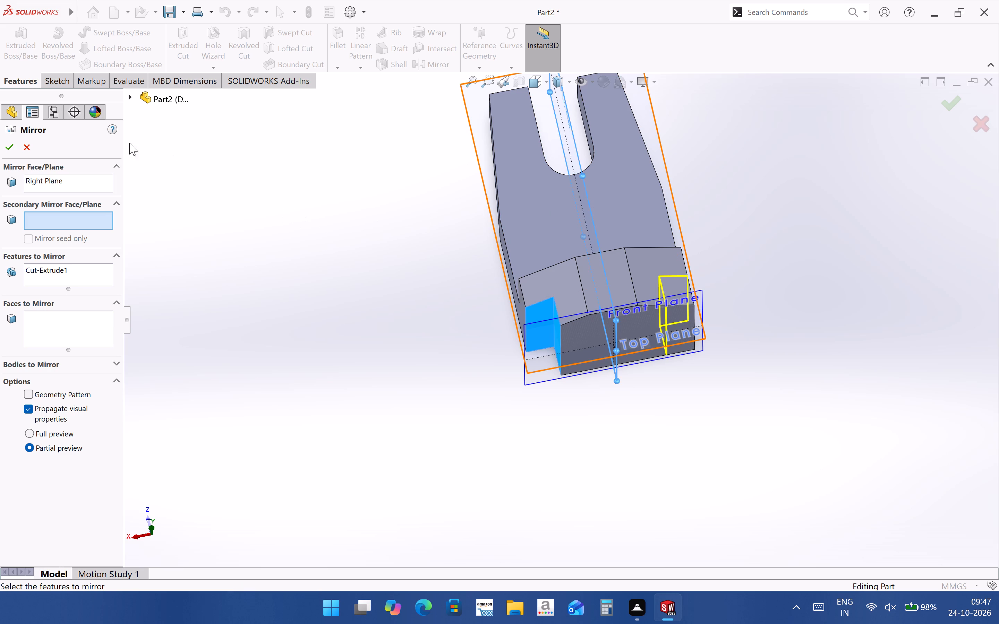
pyautogui.click(9, 150)
pyautogui.click(721, 431)
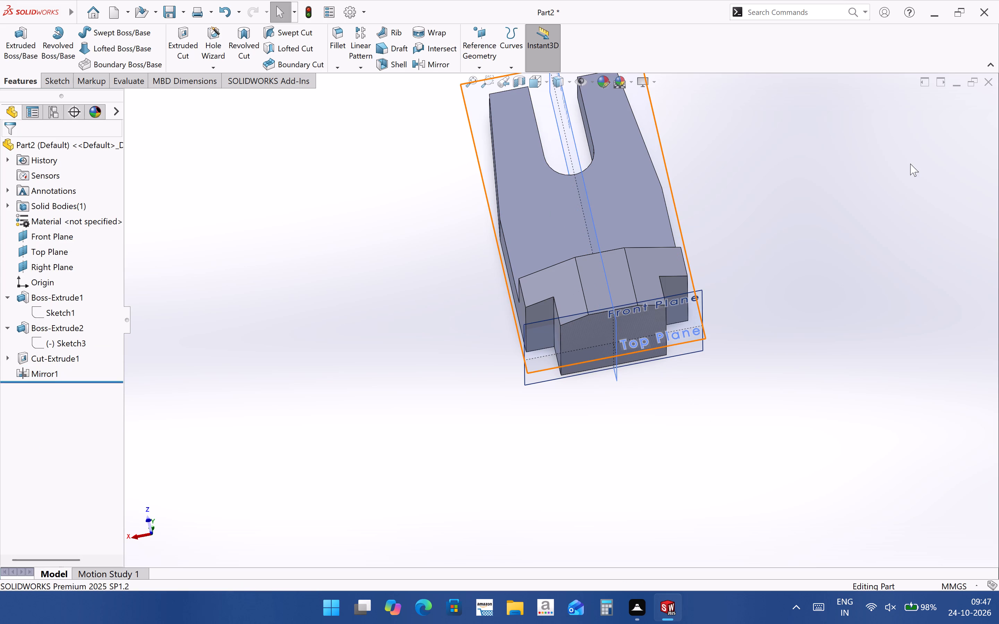
# Hide all item types in the view, including the reference planes.
pyautogui.click(578, 85)
pyautogui.click(860, 322)
# Examine the bracket from several angles, checking both corner notches, the end block and the fork.
pyautogui.scroll(2, 549, 405)
pyautogui.moveTo(542, 412); pyautogui.dragTo(592, 323, button='middle')
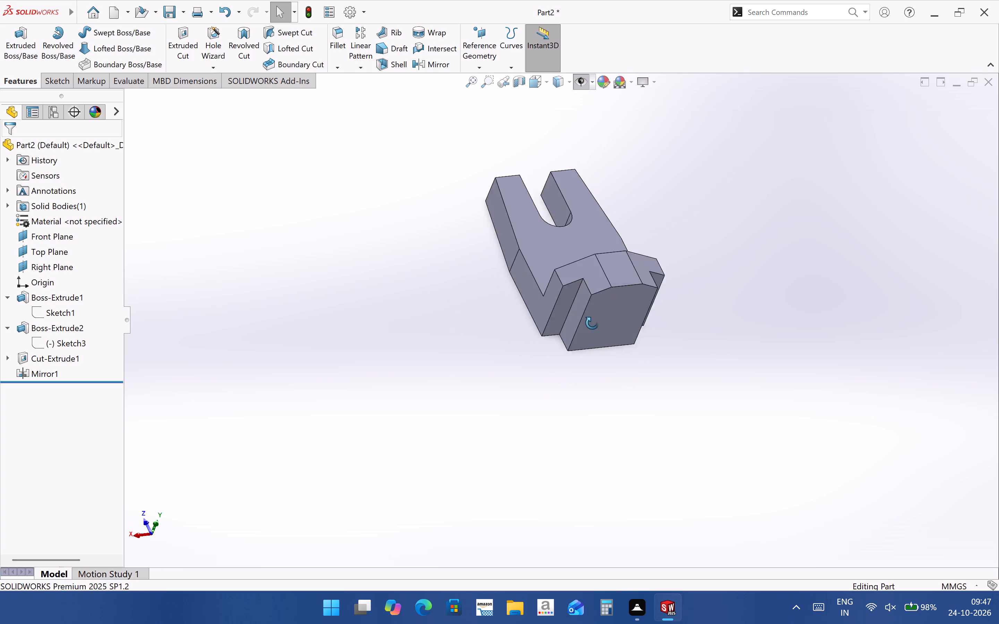
pyautogui.moveTo(592, 323); pyautogui.dragTo(673, 510, button='middle')
pyautogui.scroll(-2, 613, 207)
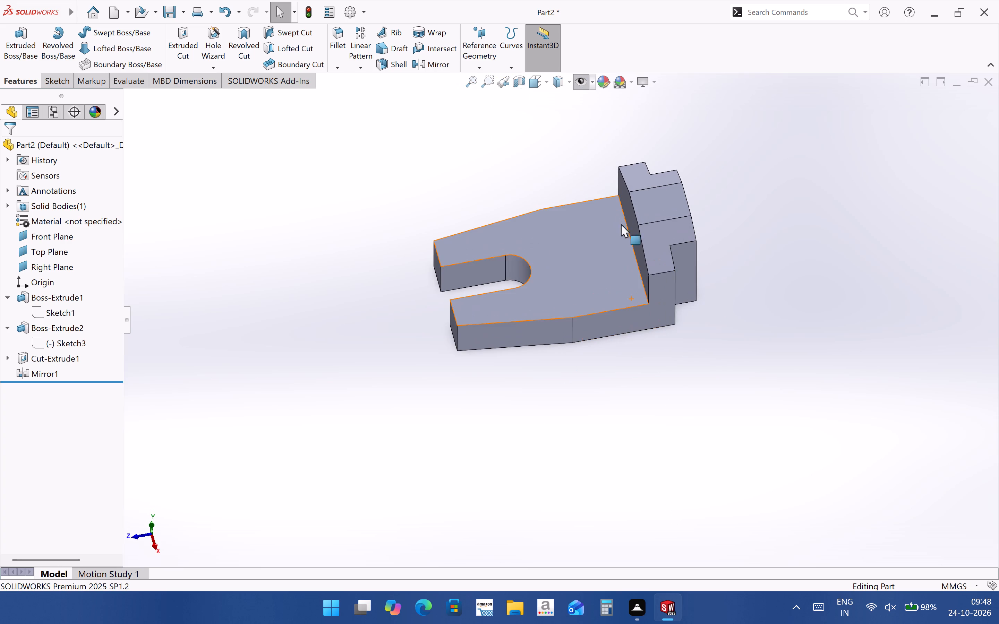
pyautogui.scroll(-1, 681, 328)
pyautogui.moveTo(676, 327); pyautogui.dragTo(604, 374, button='middle')
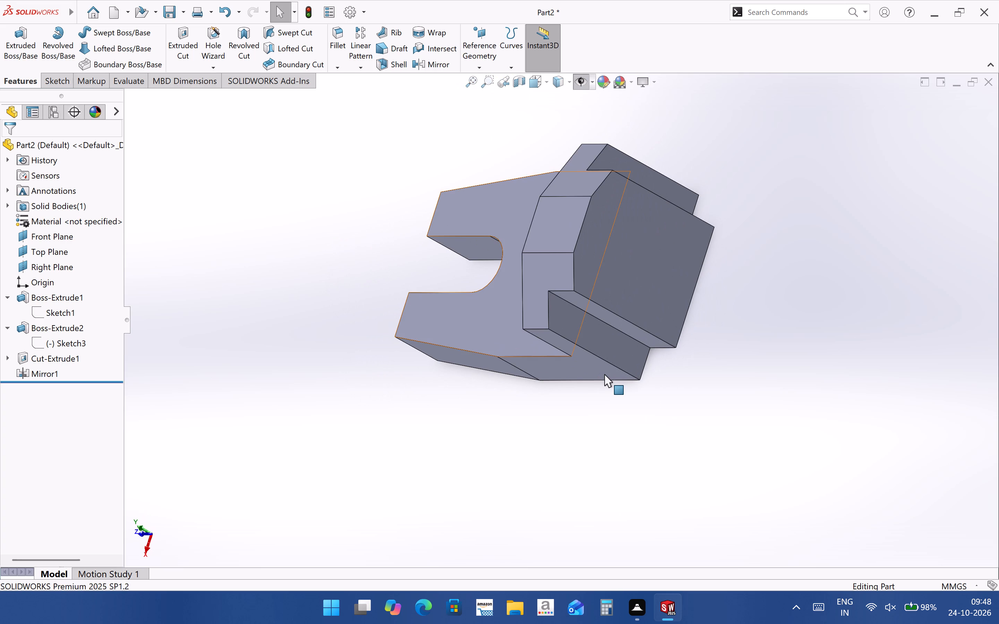
pyautogui.moveTo(603, 367); pyautogui.dragTo(700, 299, button='middle')
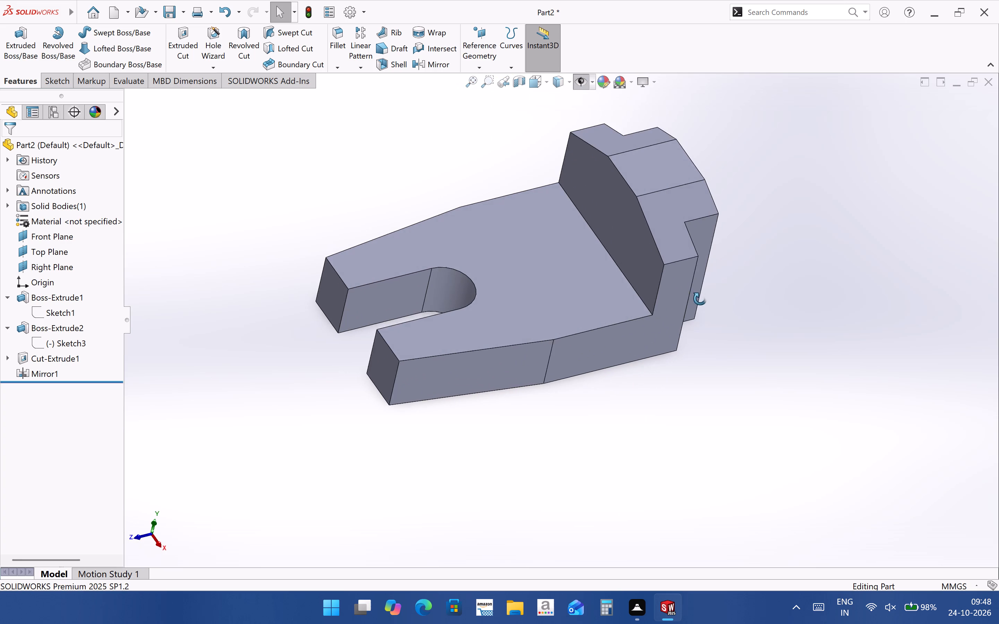
pyautogui.moveTo(700, 299); pyautogui.dragTo(545, 329, button='middle')
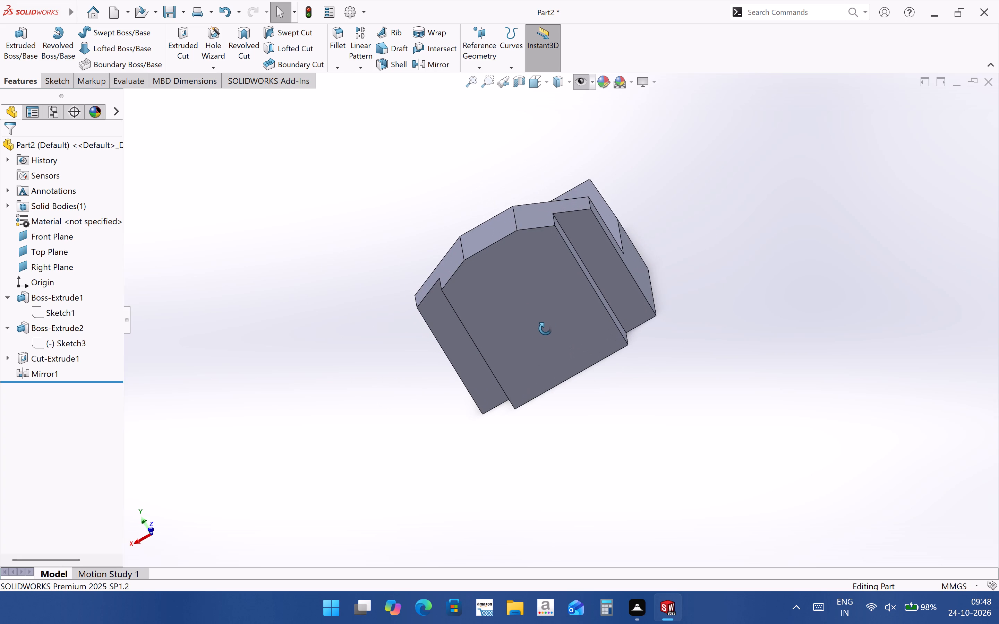
# Measure the distance between the corner notch's inner face and the end block's outer face.
pyautogui.moveTo(545, 329); pyautogui.dragTo(711, 297, button='middle')
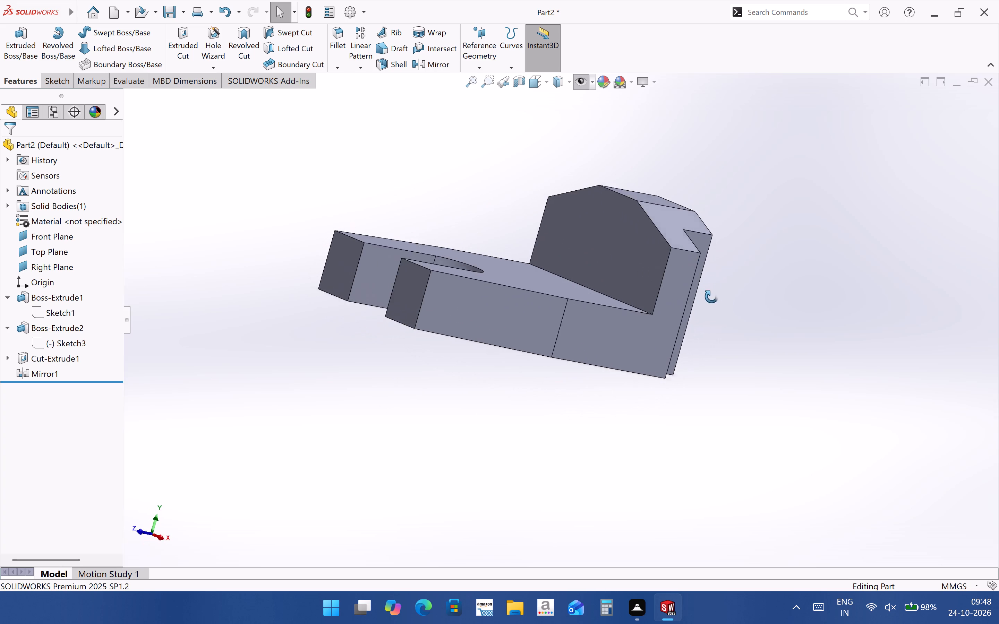
pyautogui.moveTo(711, 297); pyautogui.dragTo(632, 306, button='middle')
pyautogui.click(615, 309)
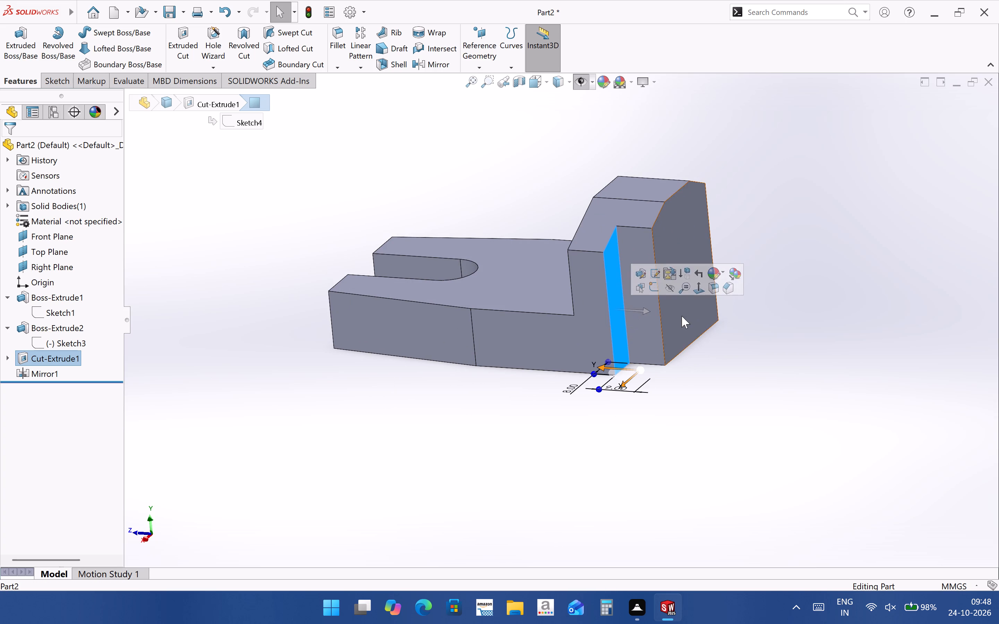
pyautogui.keyDown('ctrl'); pyautogui.click(682, 316); pyautogui.keyUp('ctrl')
pyautogui.press('m')
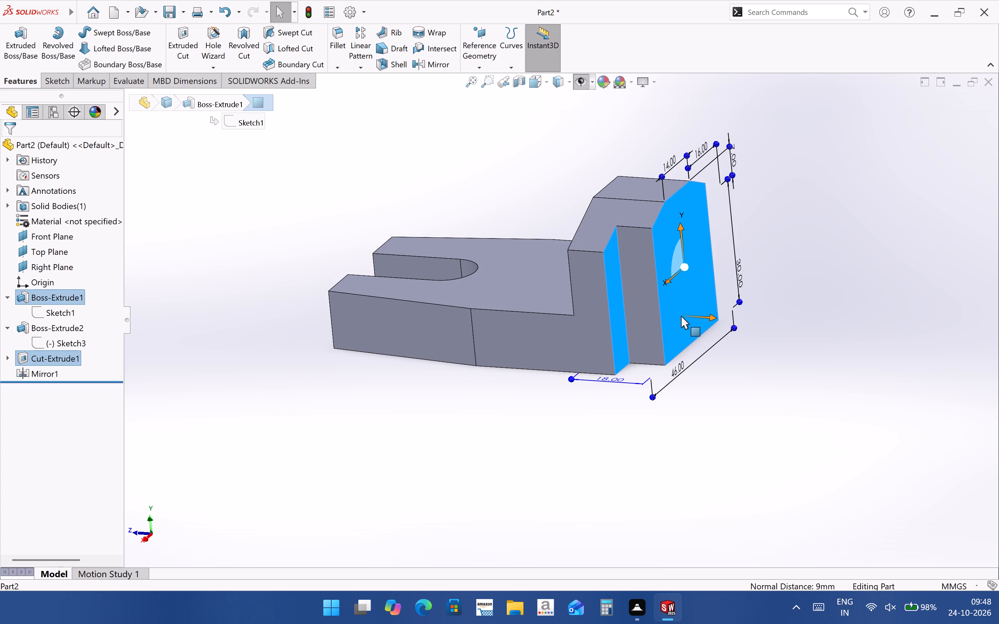
pyautogui.press('m')
pyautogui.press('m')
pyautogui.click(123, 87)
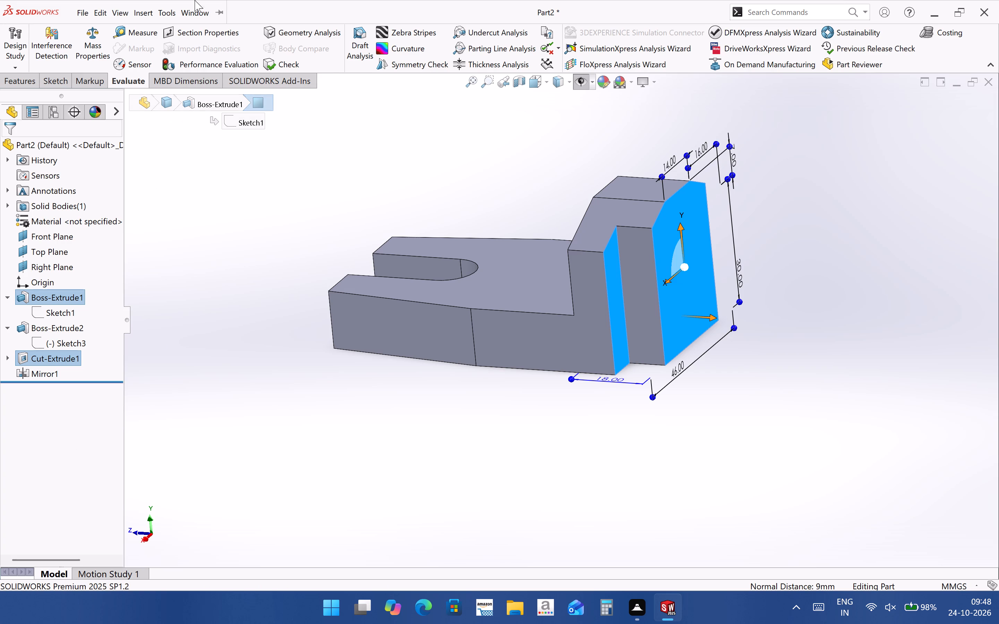
pyautogui.click(540, 149)
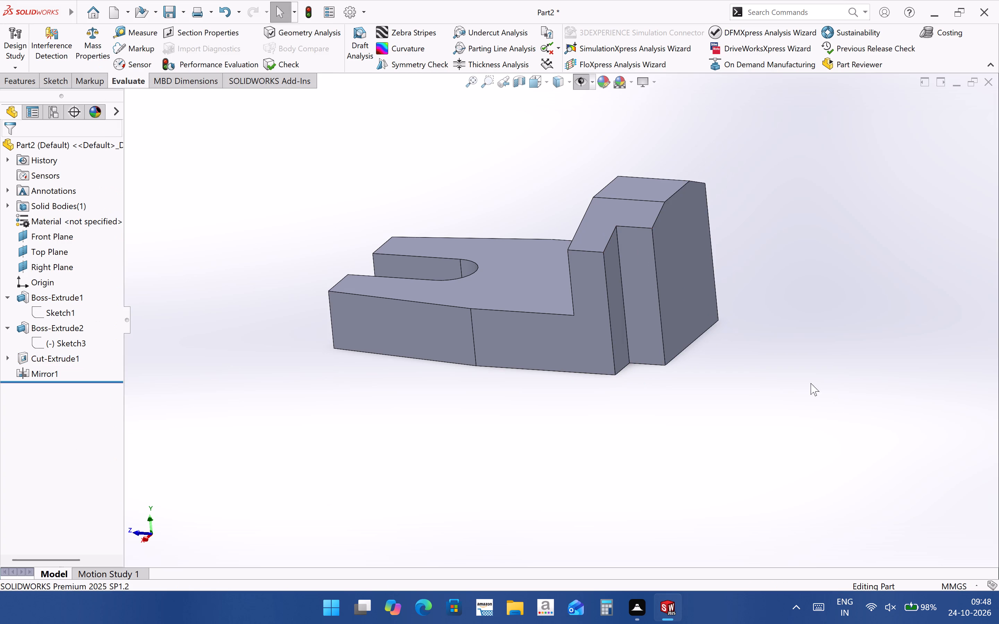
pyautogui.click(675, 279)
pyautogui.keyDown('ctrl'); pyautogui.click(617, 299); pyautogui.keyUp('ctrl')
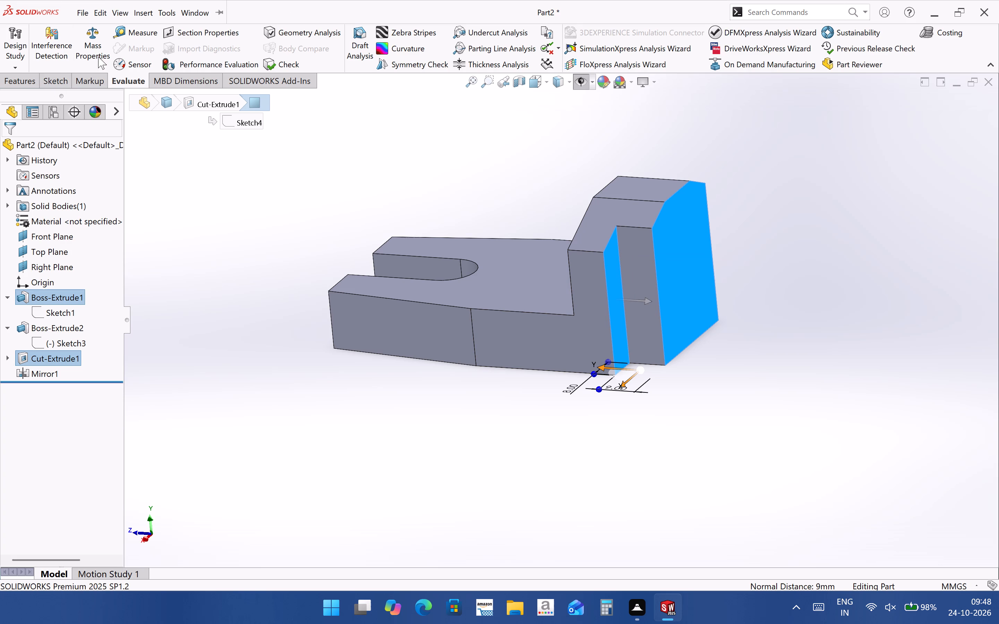
pyautogui.click(131, 35)
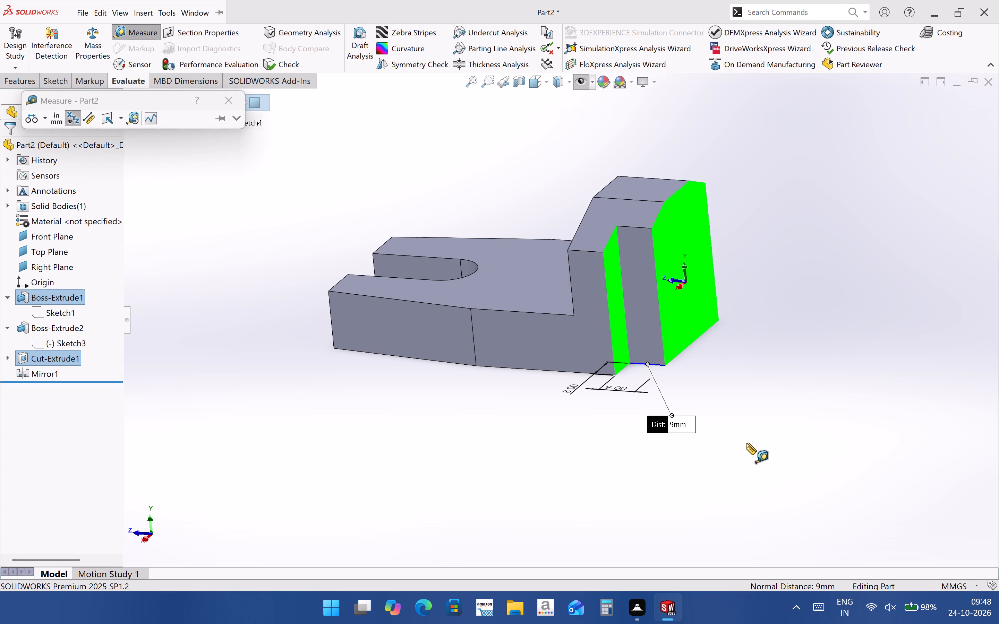
pyautogui.press('Escape')
pyautogui.press('Escape')
pyautogui.click(565, 428)
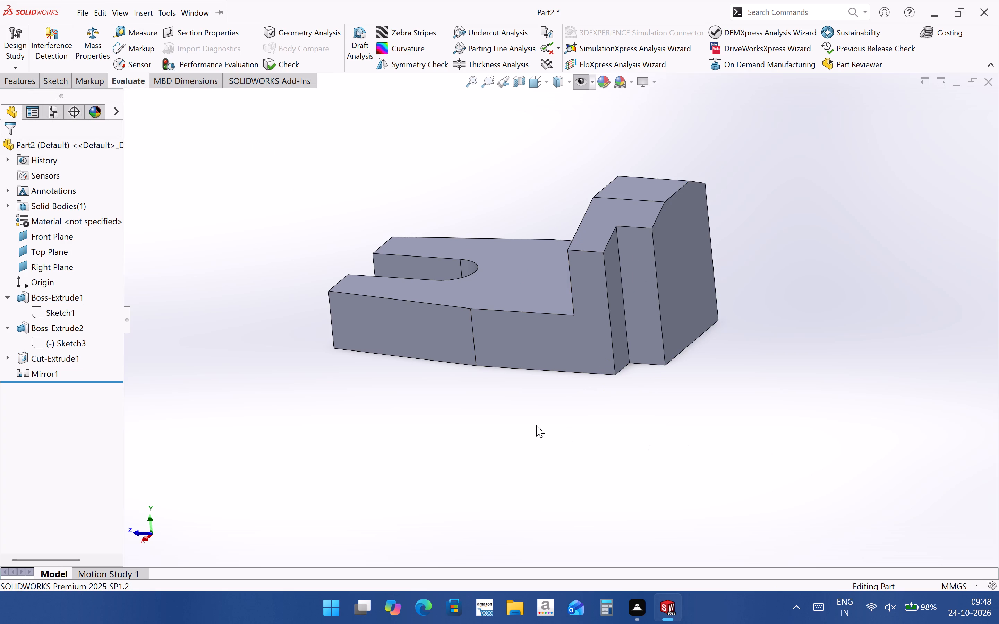
# Examine the bracket from several angles, checking the end block, both corner notches and the slotted fork.
pyautogui.moveTo(546, 427); pyautogui.dragTo(593, 464, button='middle')
pyautogui.scroll(-1, 593, 464)
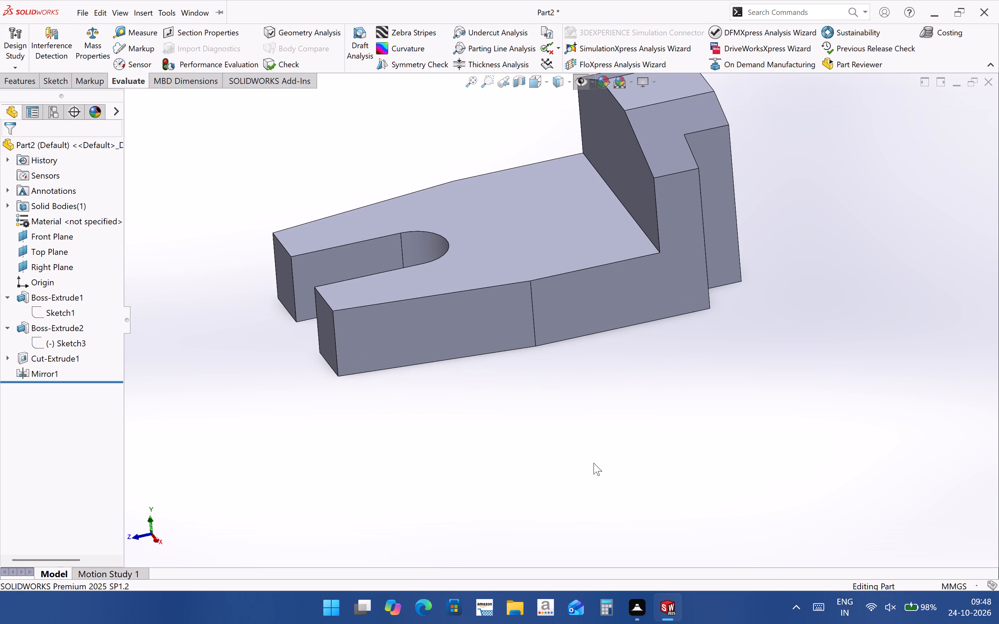
pyautogui.scroll(4, 594, 462)
pyautogui.scroll(-2, 620, 309)
pyautogui.scroll(3, 586, 299)
pyautogui.moveTo(599, 327); pyautogui.dragTo(577, 317, button='middle')
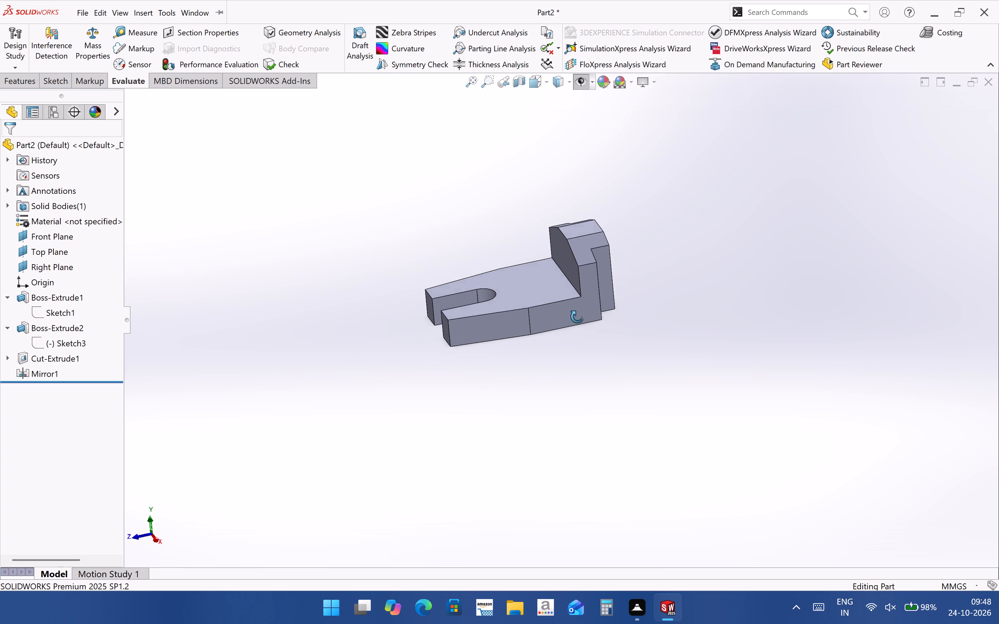
pyautogui.moveTo(577, 317); pyautogui.dragTo(517, 383, button='middle')
pyautogui.scroll(-2, 468, 286)
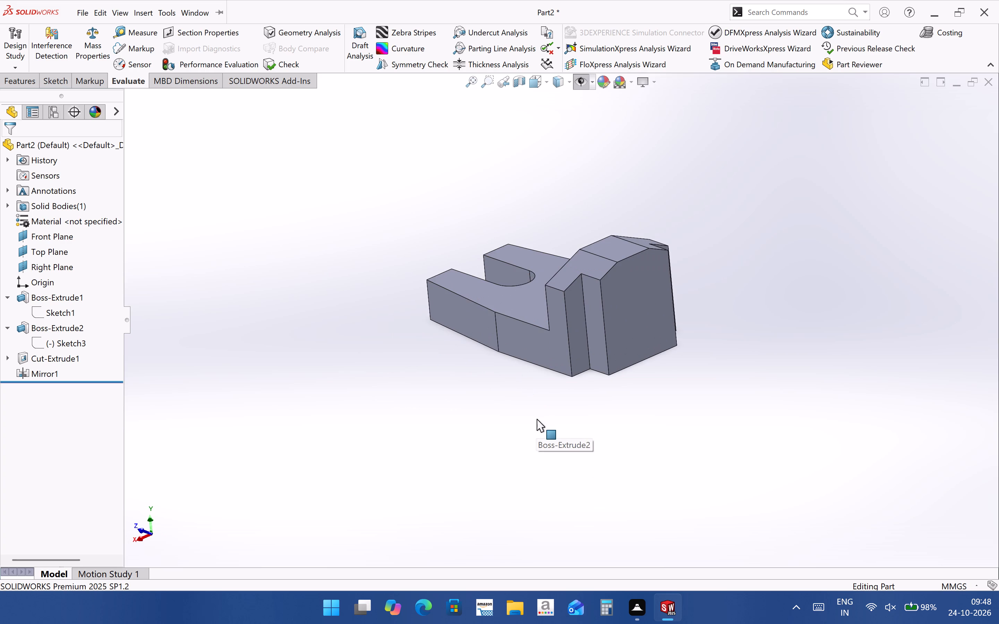
pyautogui.scroll(1, 549, 370)
pyautogui.moveTo(495, 362); pyautogui.dragTo(497, 362, button='middle')
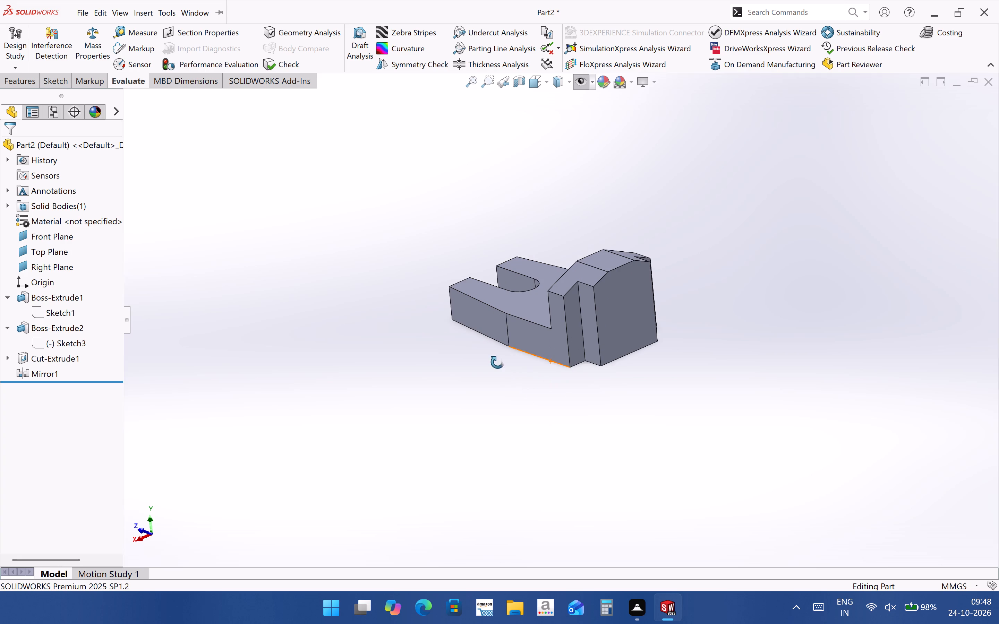
pyautogui.moveTo(497, 362); pyautogui.dragTo(540, 456, button='middle')
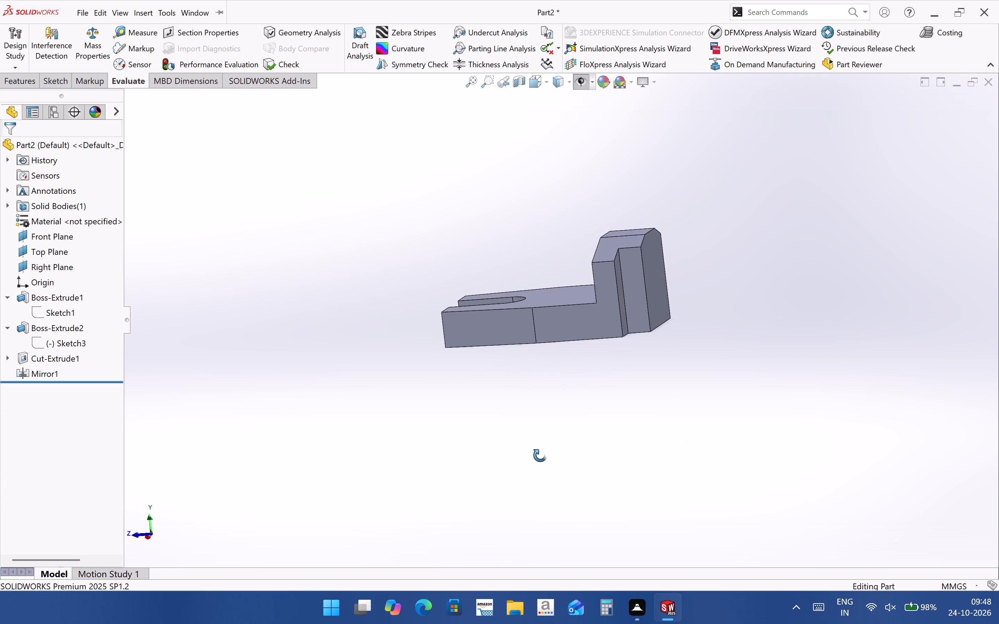
pyautogui.moveTo(540, 456); pyautogui.dragTo(542, 458, button='middle')
pyautogui.scroll(-2, 504, 274)
pyautogui.moveTo(605, 358); pyautogui.dragTo(633, 435, button='middle')
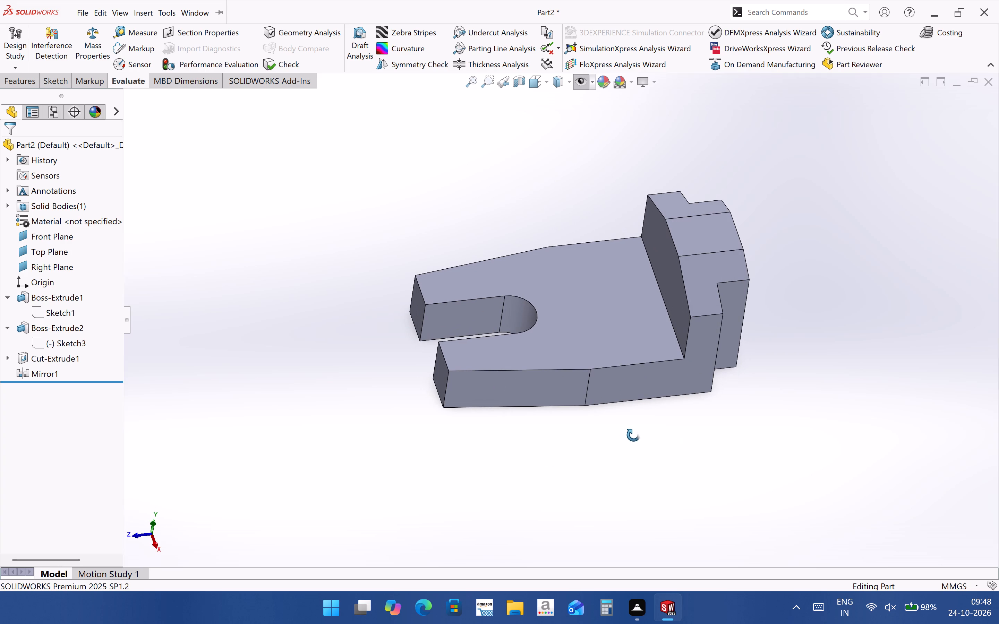
pyautogui.moveTo(633, 435); pyautogui.dragTo(586, 532, button='middle')
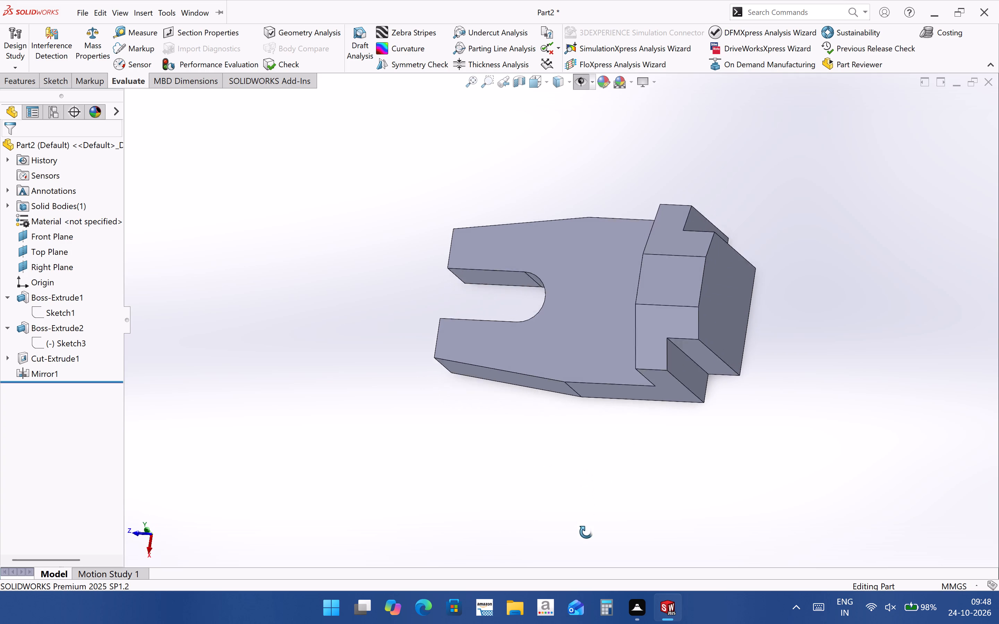
pyautogui.moveTo(586, 532); pyautogui.dragTo(705, 414, button='middle')
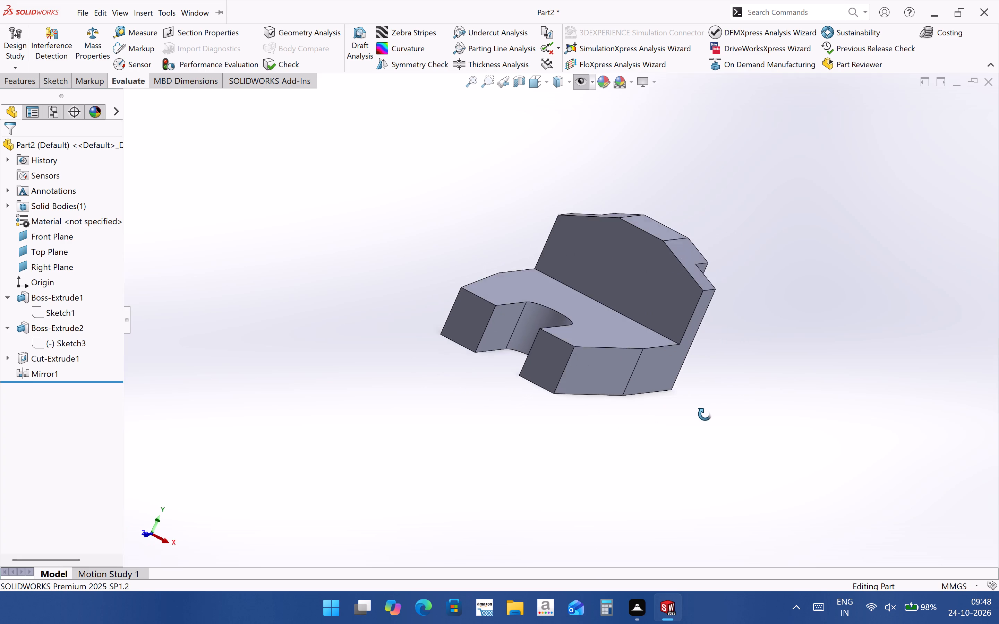
pyautogui.moveTo(705, 414); pyautogui.dragTo(634, 450, button='middle')
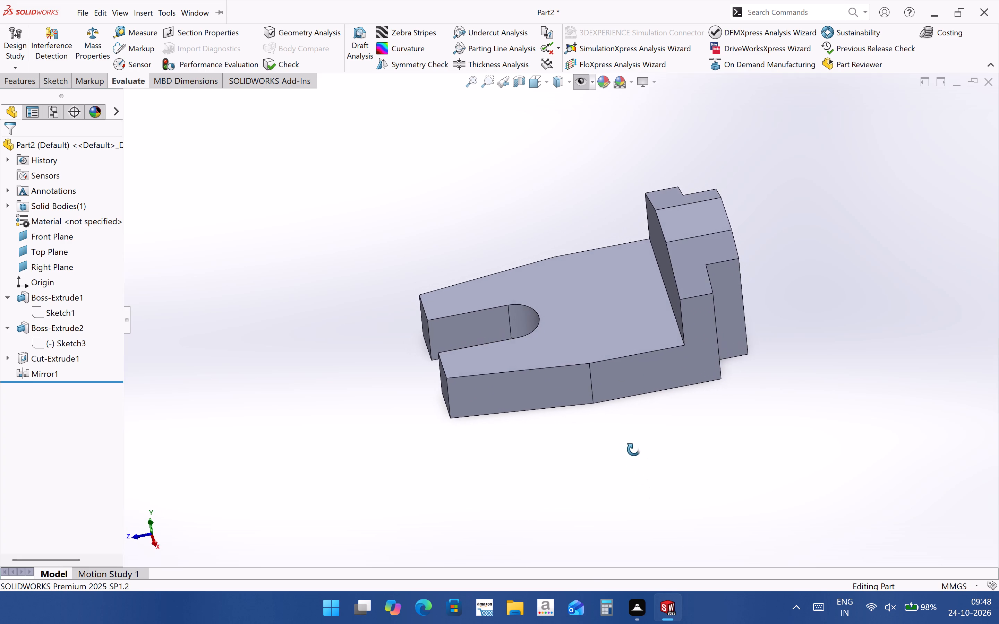
pyautogui.moveTo(634, 450); pyautogui.dragTo(648, 465, button='middle')
pyautogui.scroll(-2, 745, 380)
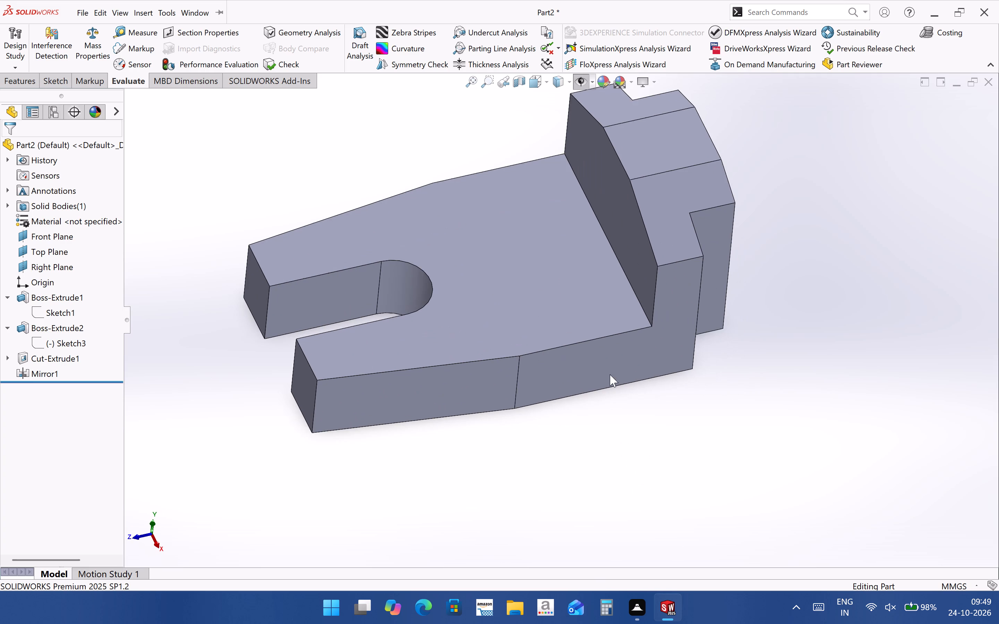
pyautogui.moveTo(546, 354); pyautogui.dragTo(521, 300, button='middle')
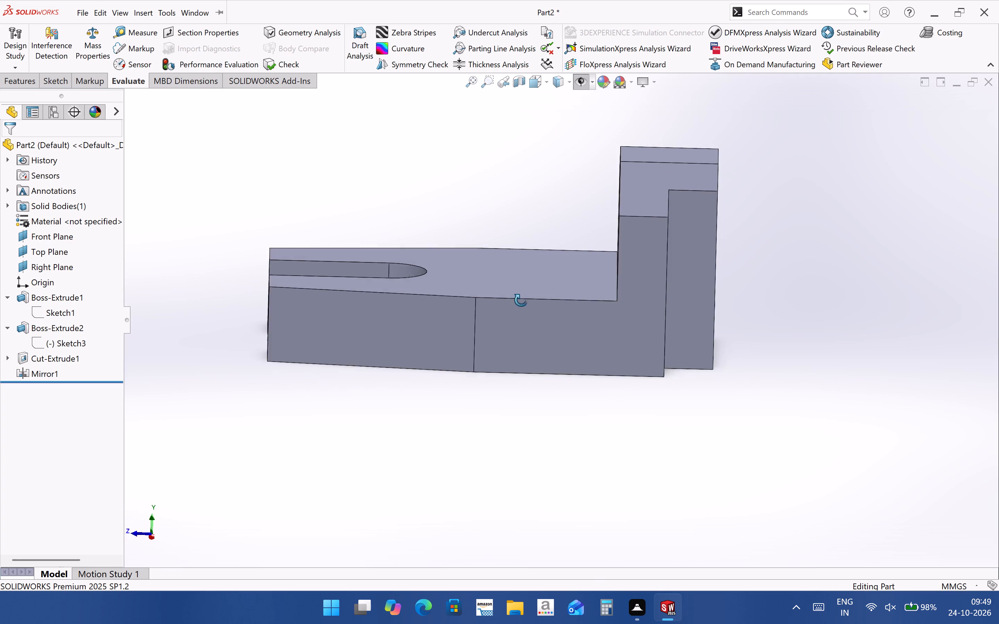
pyautogui.moveTo(521, 300); pyautogui.dragTo(507, 470, button='middle')
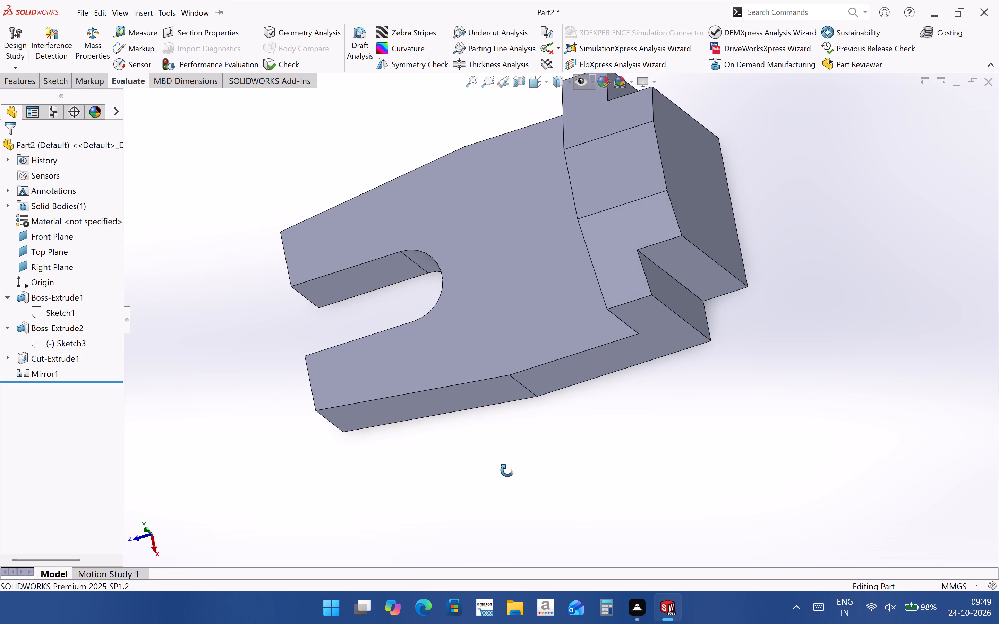
pyautogui.moveTo(507, 470); pyautogui.dragTo(534, 348, button='middle')
pyautogui.scroll(4, 534, 347)
pyautogui.scroll(-2, 515, 214)
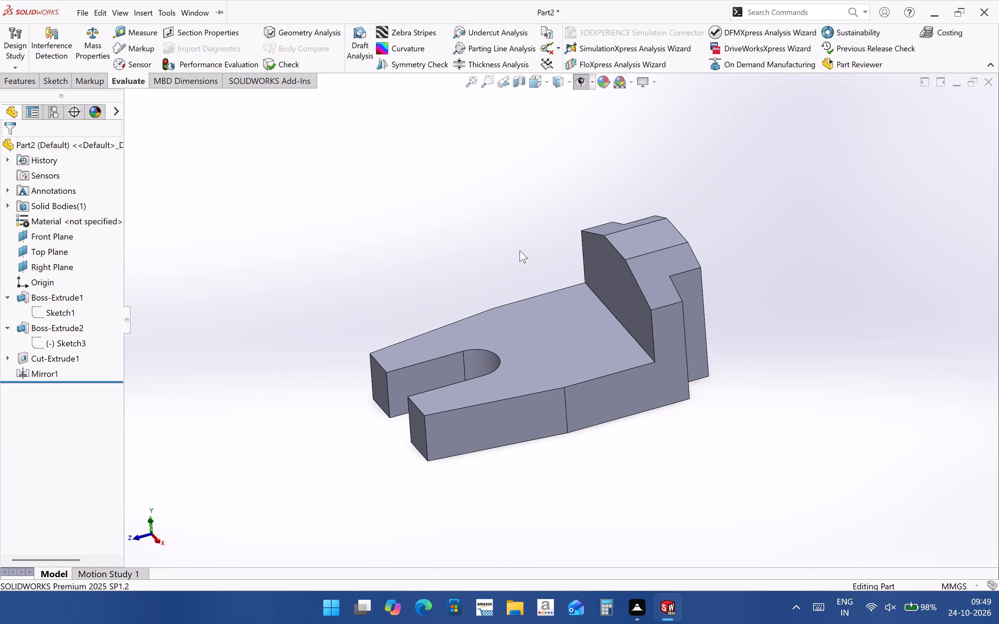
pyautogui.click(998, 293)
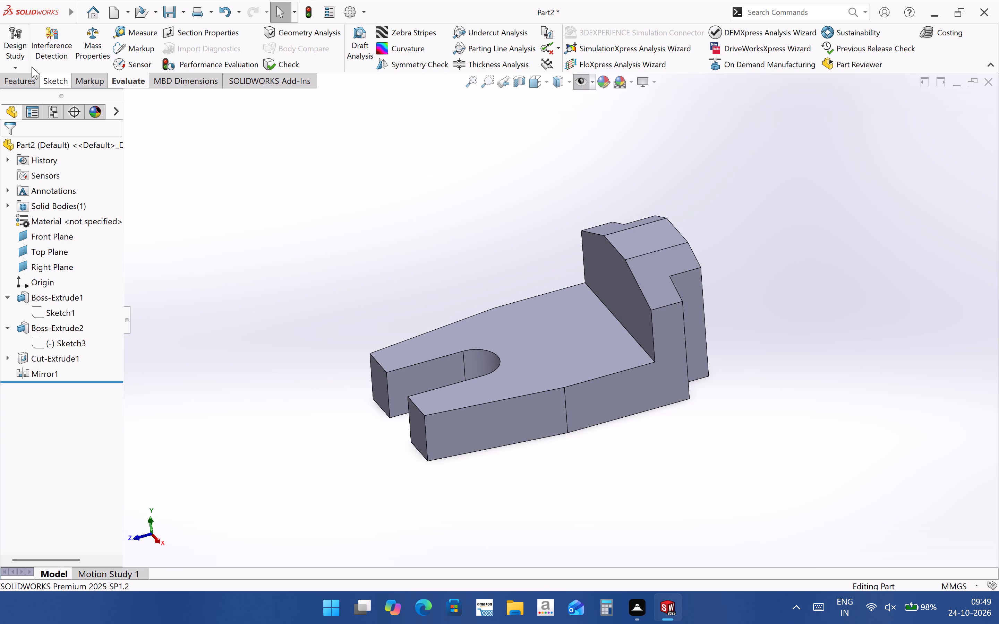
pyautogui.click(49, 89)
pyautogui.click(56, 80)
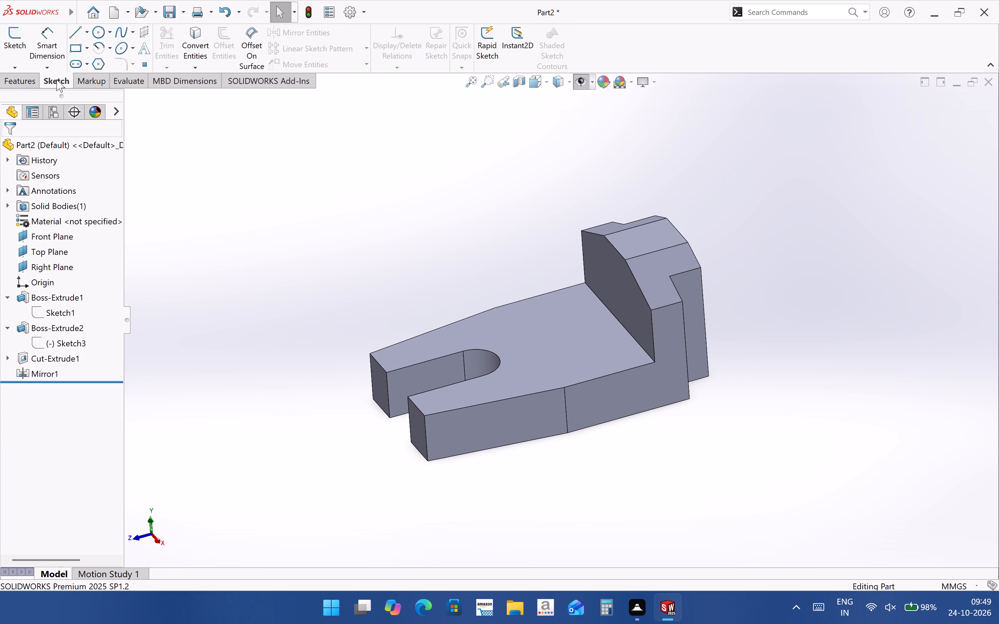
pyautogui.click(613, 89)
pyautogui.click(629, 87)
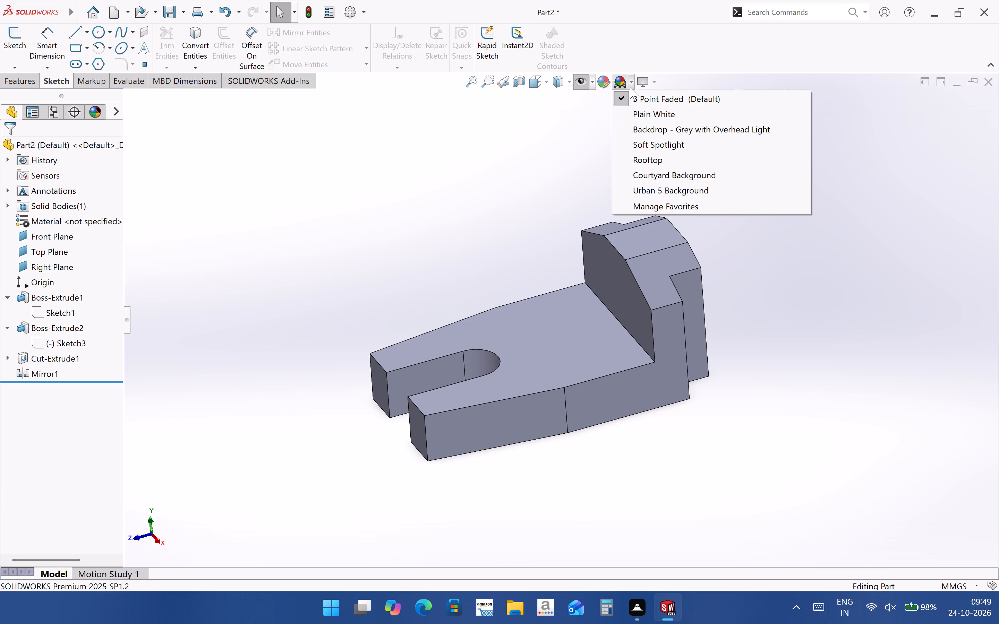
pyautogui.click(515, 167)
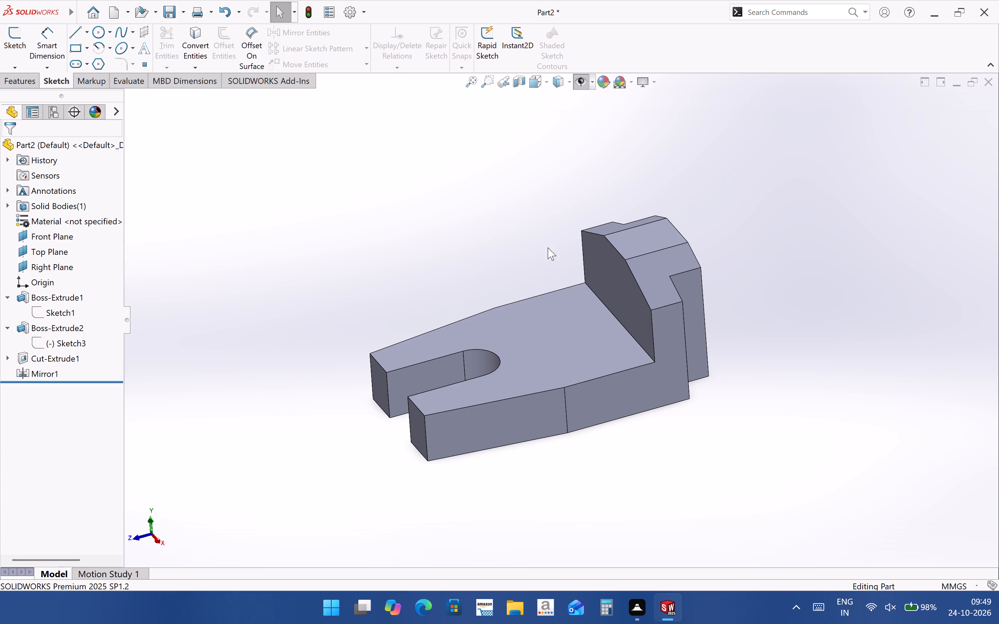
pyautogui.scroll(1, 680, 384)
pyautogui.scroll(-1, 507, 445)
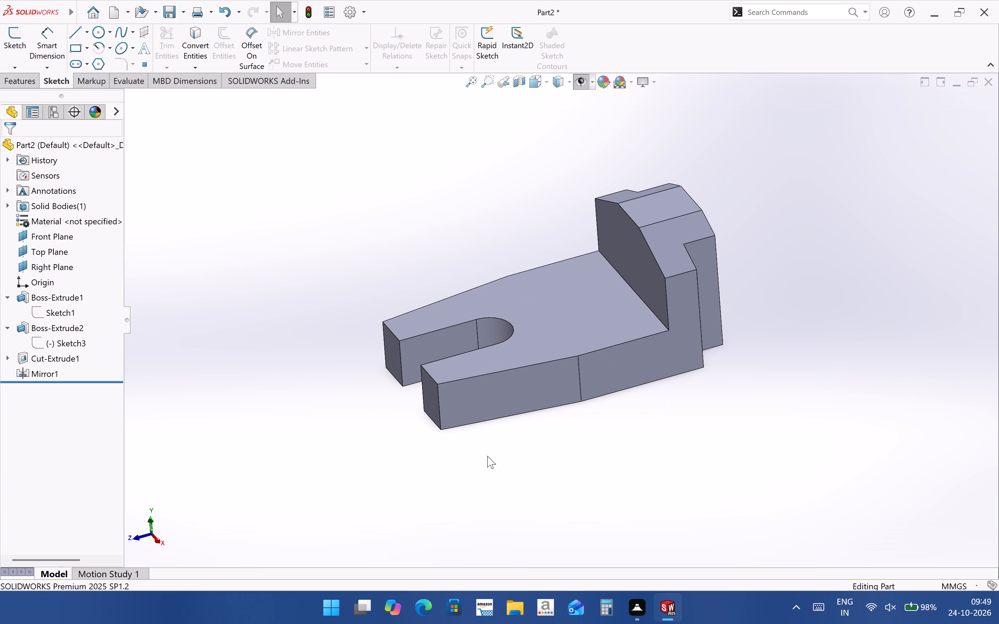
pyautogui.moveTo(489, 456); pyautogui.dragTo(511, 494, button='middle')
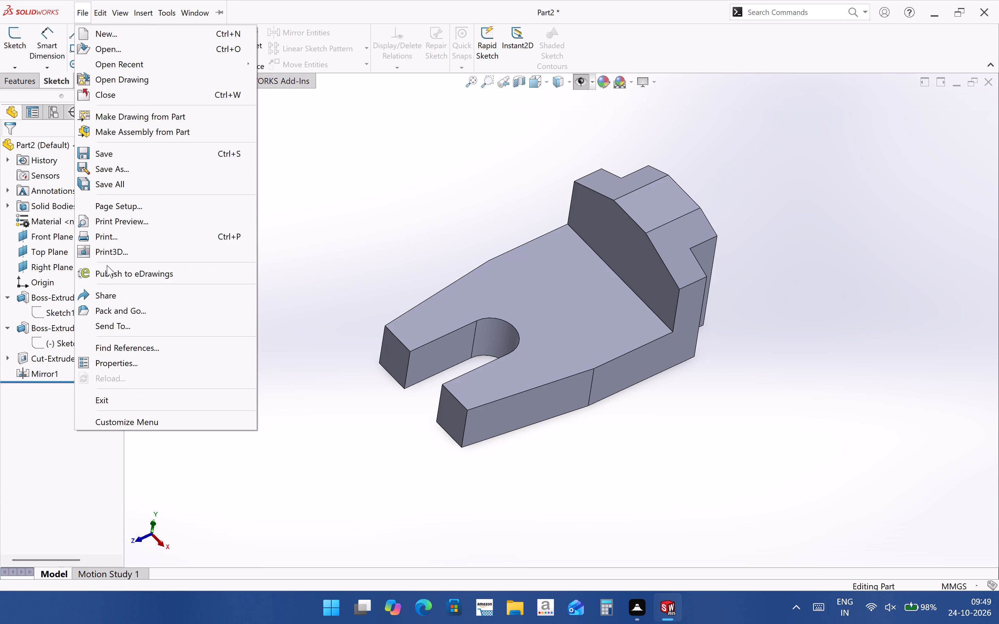
# Start saving the part and create a new folder named Solidworks in Downloads.
pyautogui.click(126, 156)
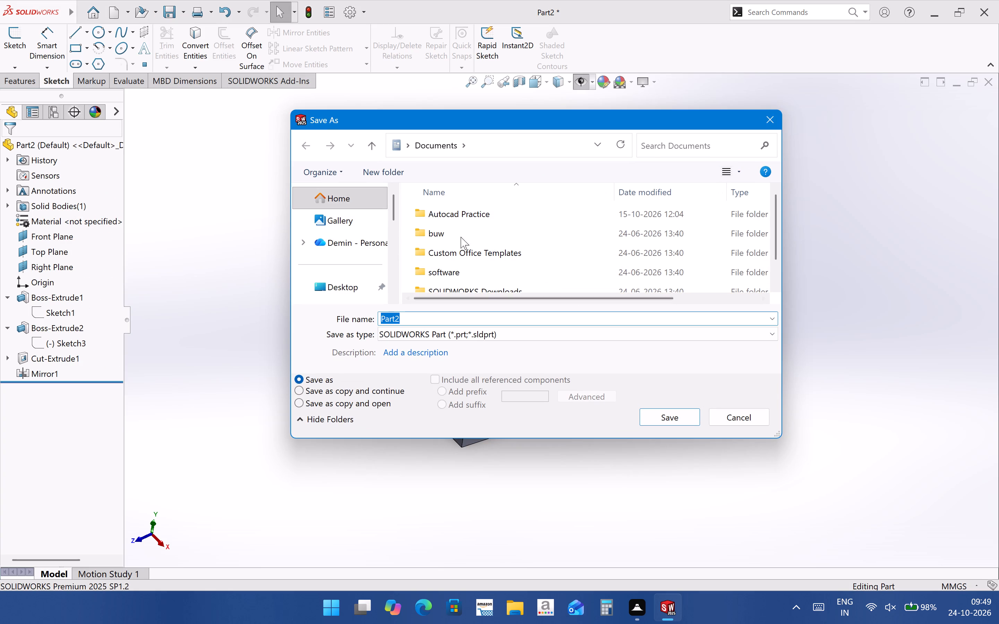
pyautogui.moveTo(390, 219); pyautogui.dragTo(396, 195)
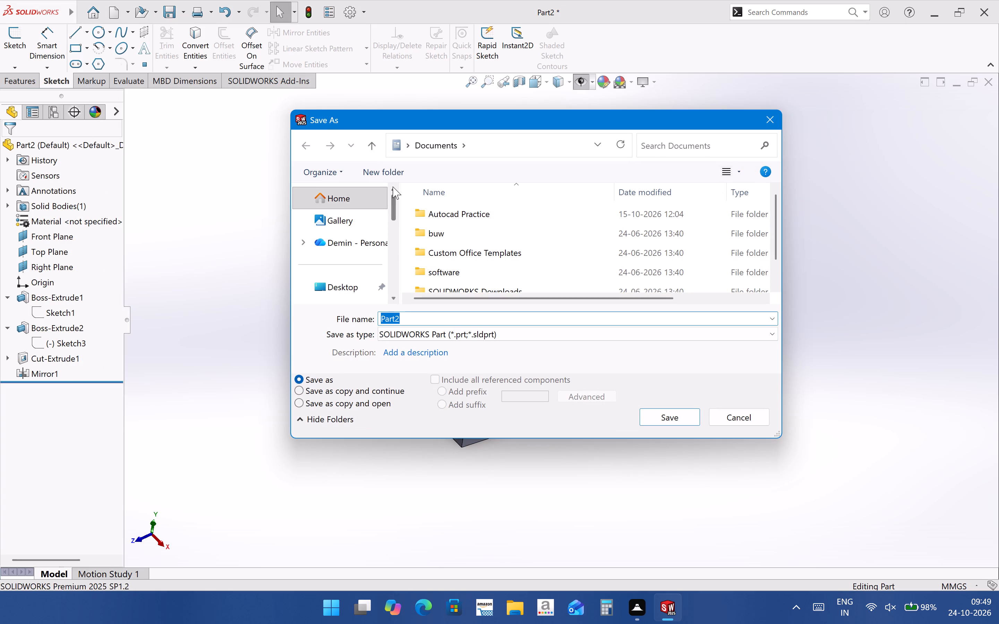
pyautogui.doubleClick(392, 187)
pyautogui.click(362, 294)
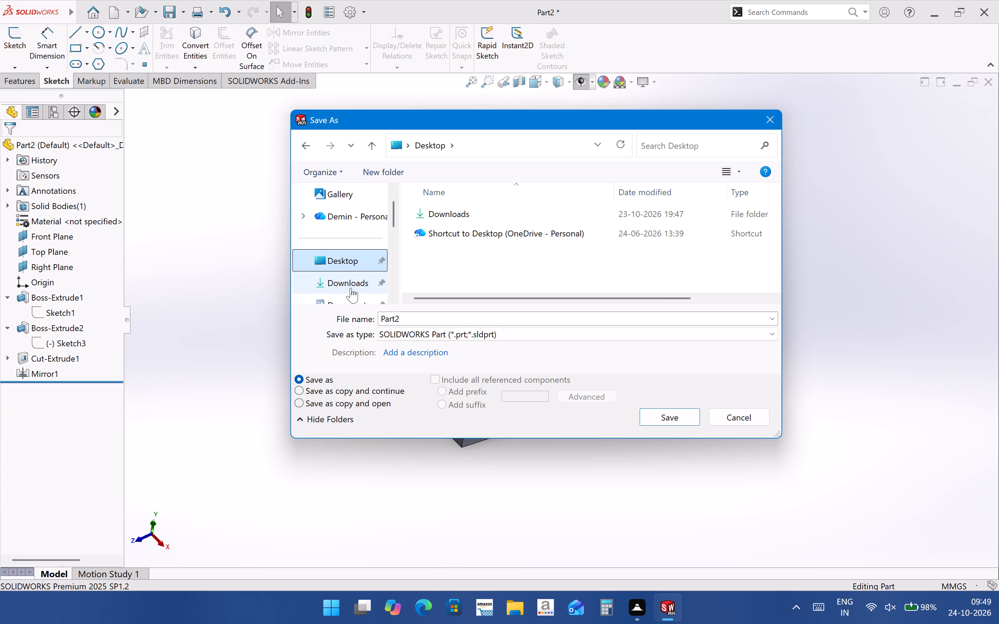
pyautogui.click(354, 287)
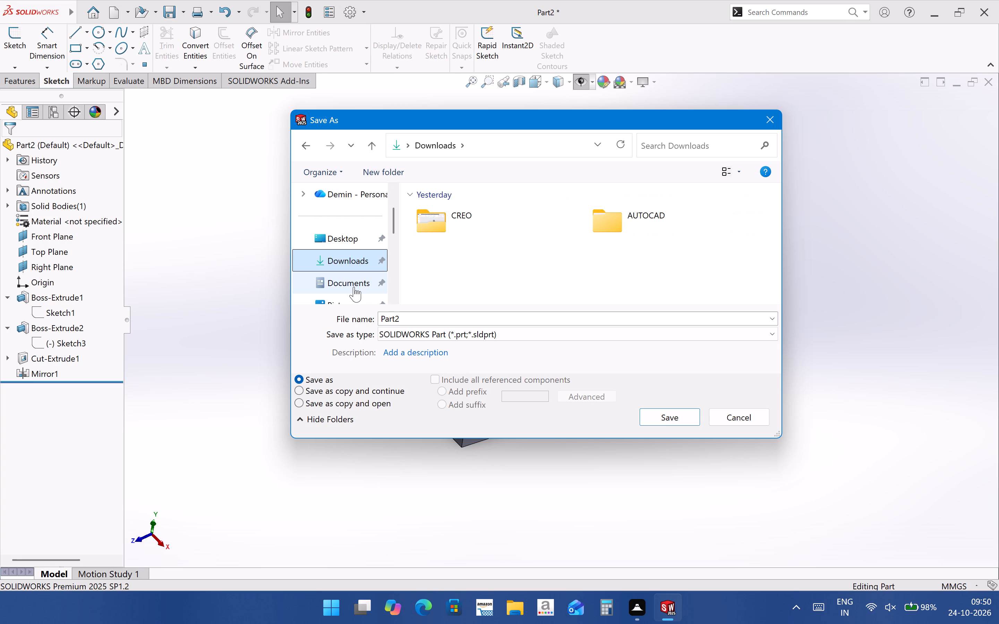
pyautogui.rightClick(568, 255)
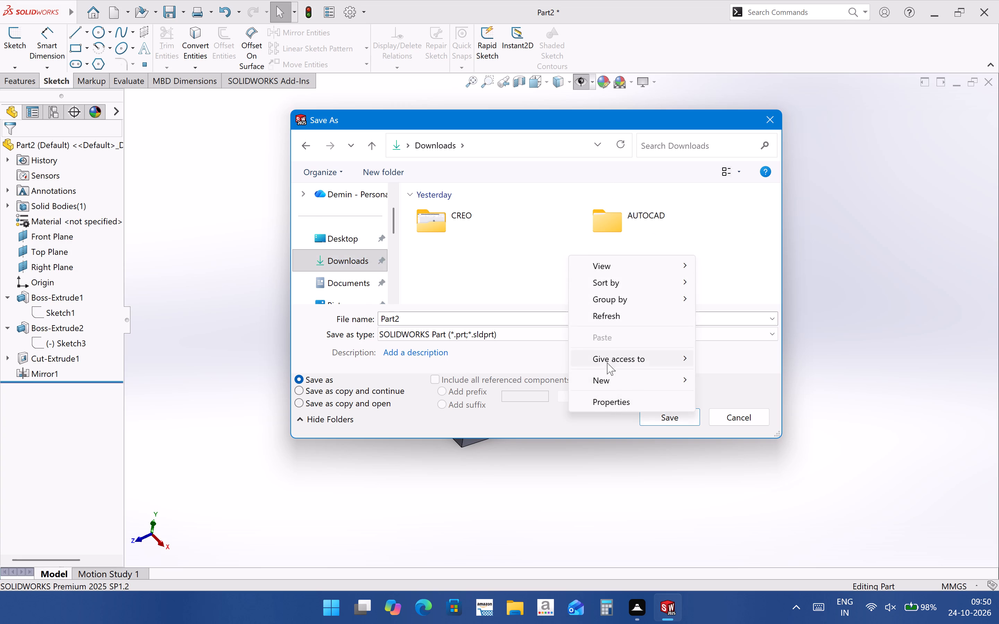
pyautogui.click(613, 376)
pyautogui.click(747, 383)
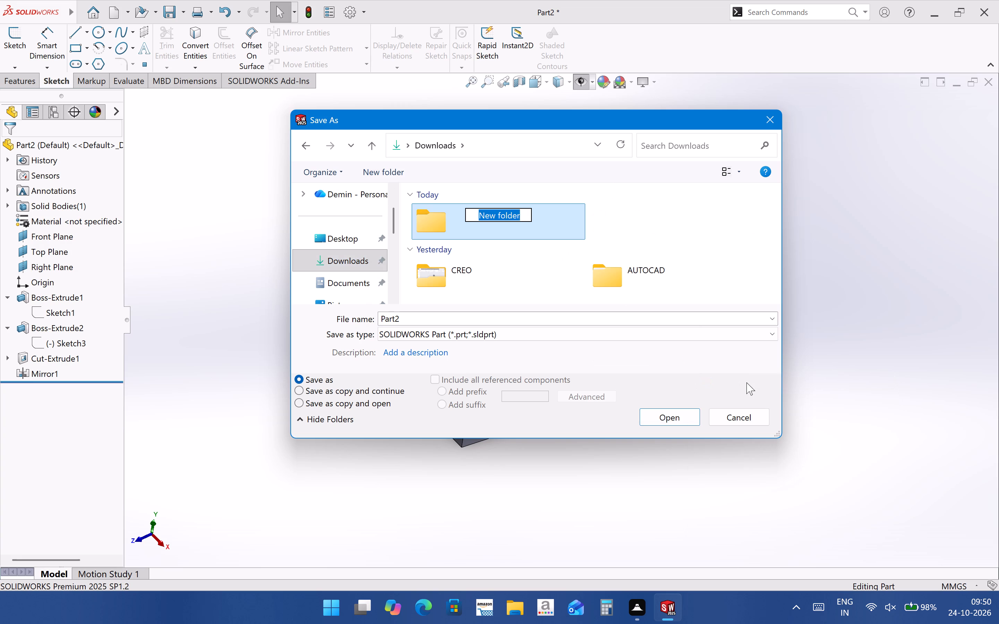
pyautogui.press('BackSpace')
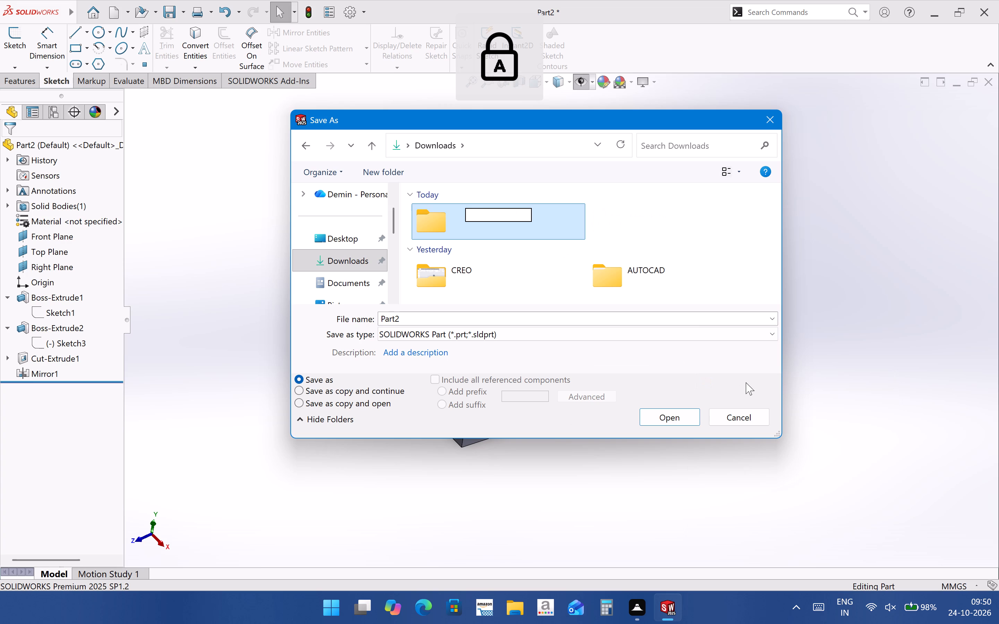
pyautogui.press('s')
pyautogui.write('olidw')
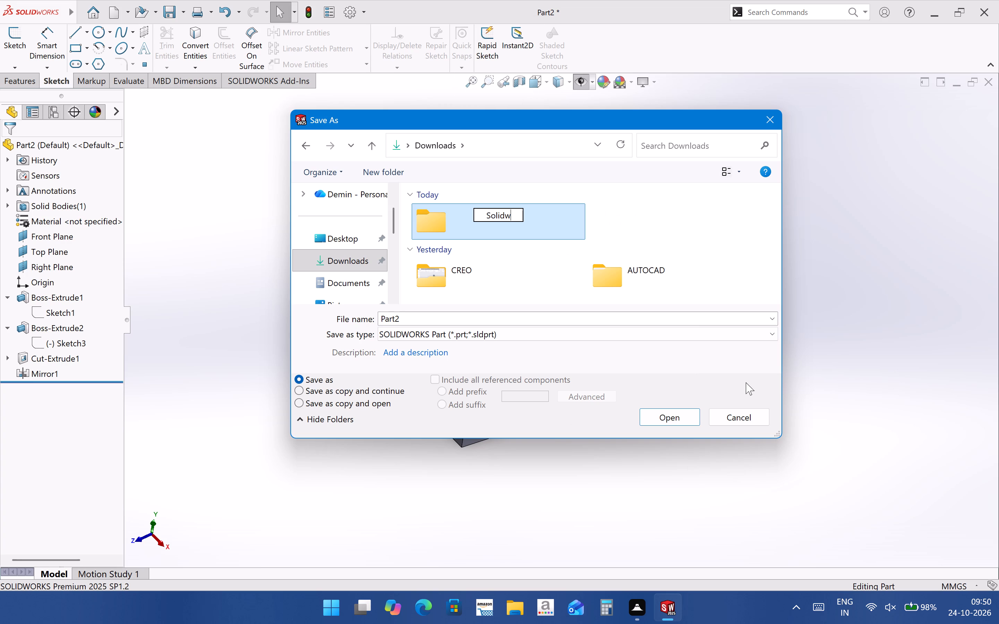
pyautogui.write('orks')
pyautogui.click(762, 246)
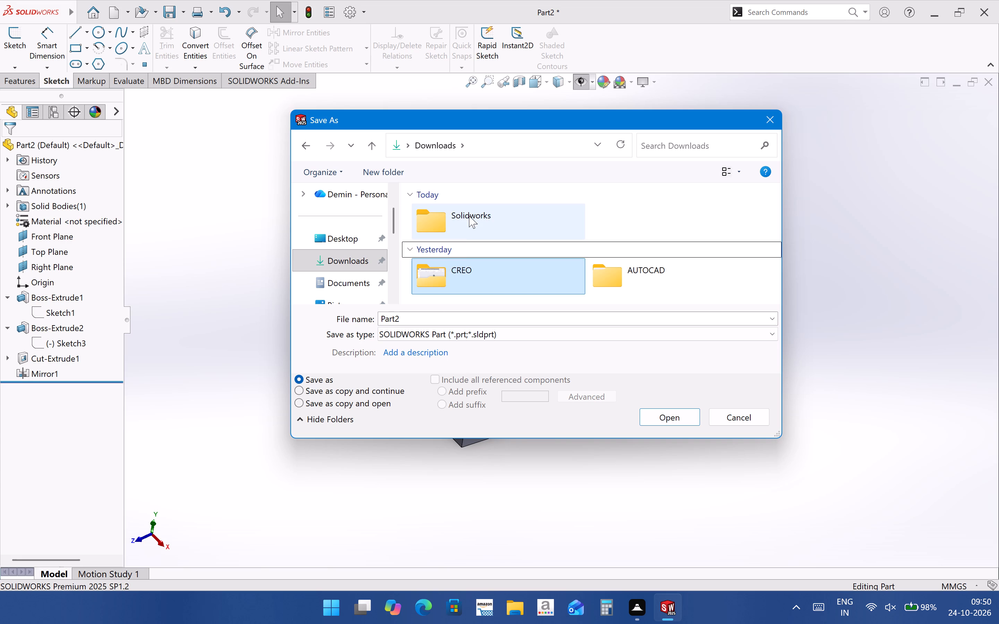
# Save the part in the Solidworks folder as "Forked support bracket", in SOLIDWORKS Part format.
pyautogui.doubleClick(469, 216)
pyautogui.moveTo(412, 321); pyautogui.dragTo(399, 321)
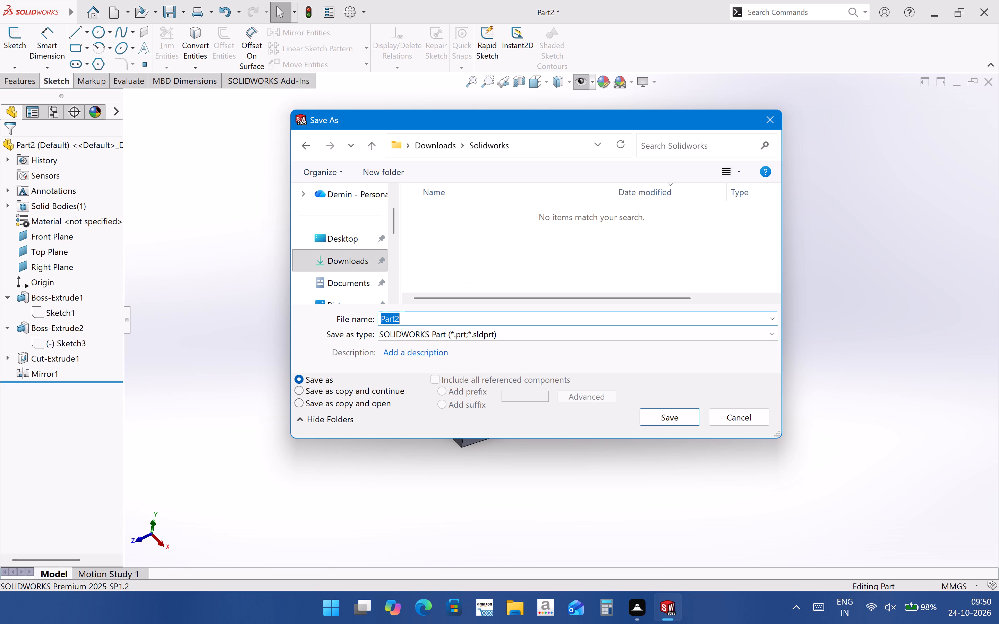
pyautogui.moveTo(399, 321); pyautogui.dragTo(398, 321)
pyautogui.press('BackSpace')
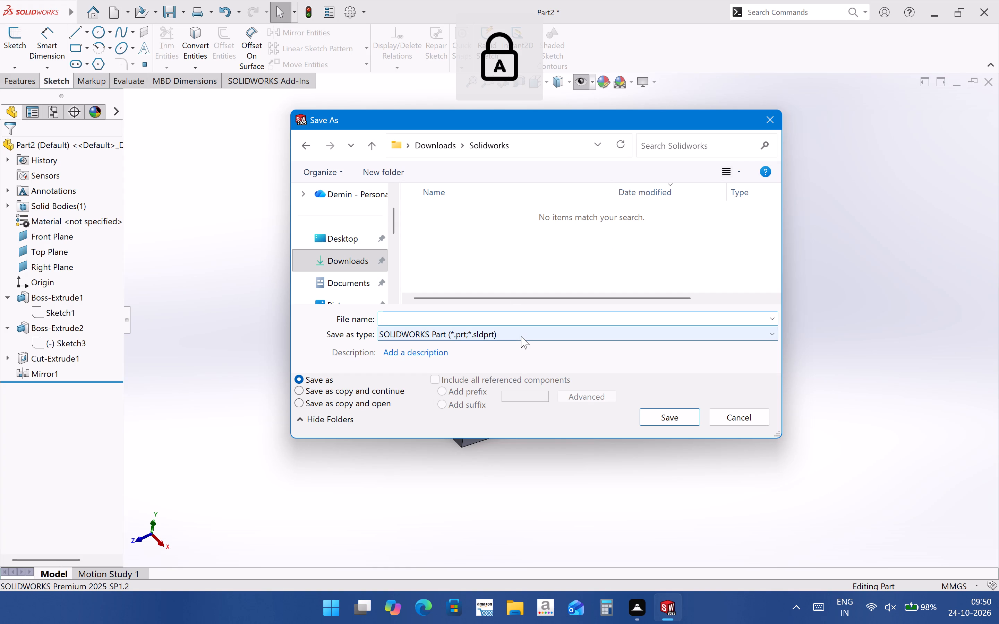
pyautogui.press('f')
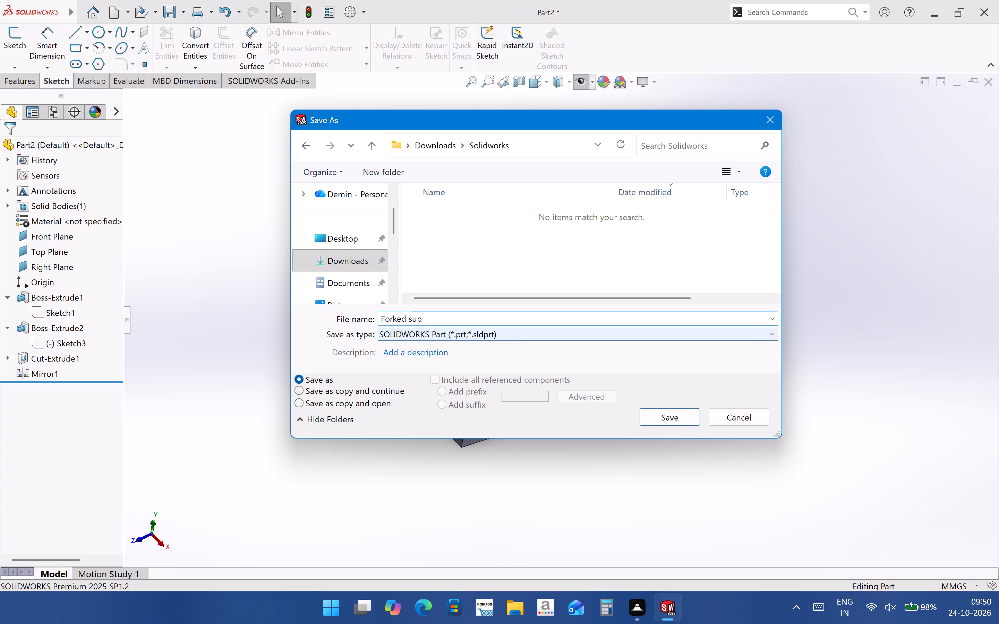
pyautogui.write('bracket')
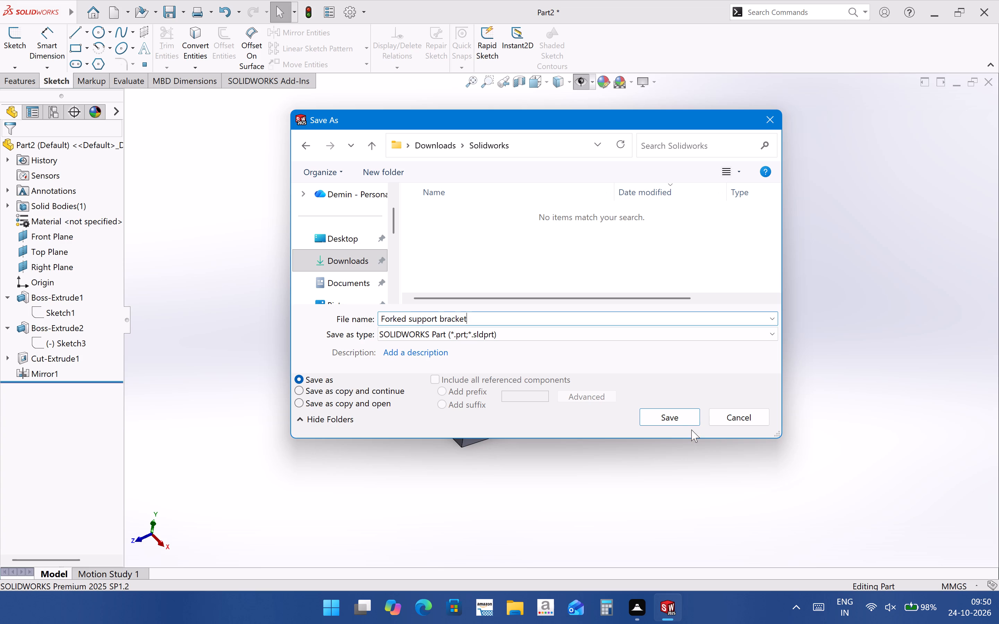
pyautogui.click(677, 424)
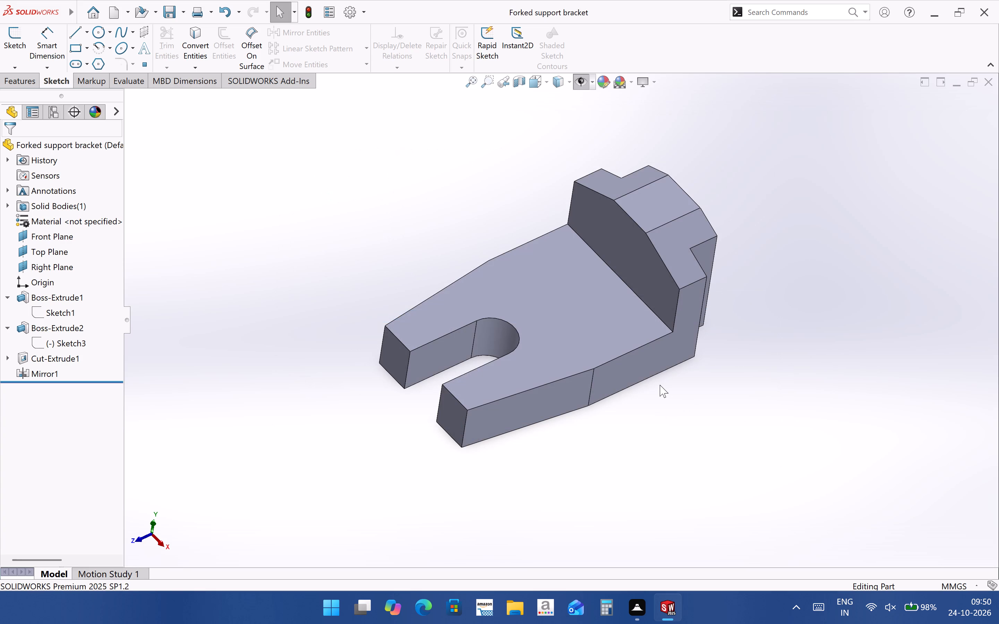